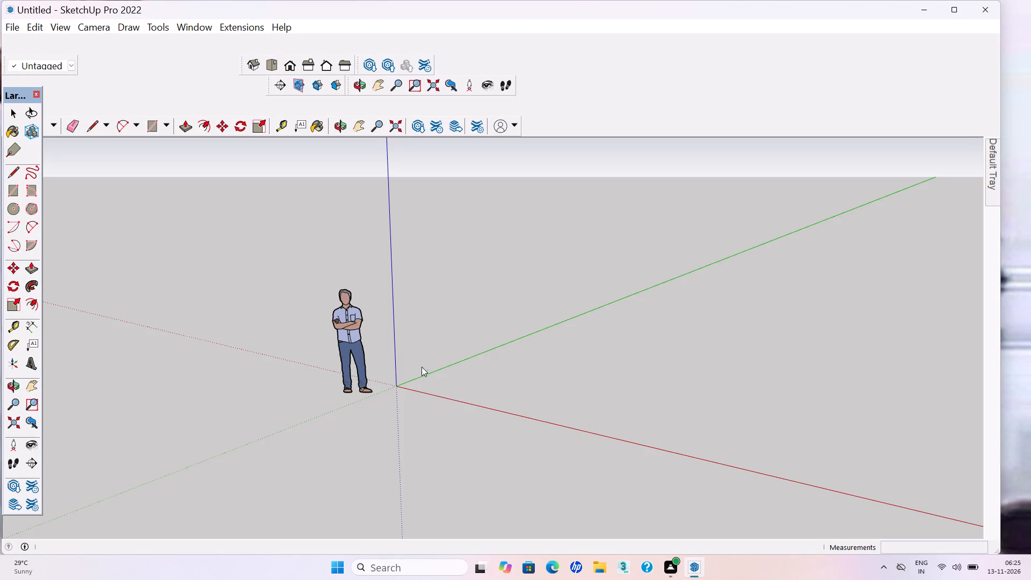
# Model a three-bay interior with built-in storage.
# Place two guides parallel to the green axis, one about 5 1/4" from it and another 9" beyond the first.
pyautogui.scroll(-5, 424, 375)
pyautogui.moveTo(407, 401); pyautogui.dragTo(507, 406, button='middle')
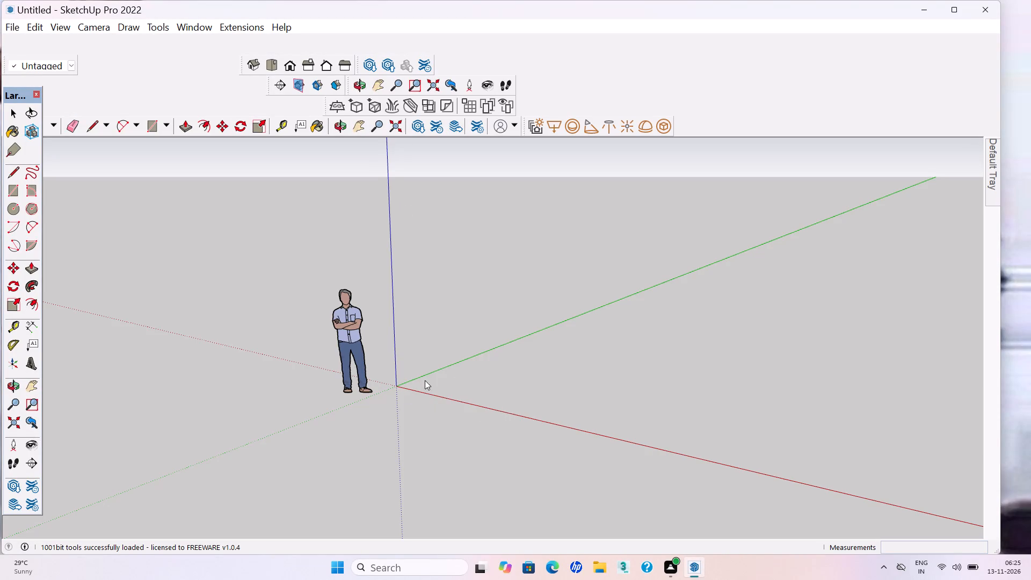
pyautogui.scroll(-3, 412, 396)
pyautogui.moveTo(433, 410); pyautogui.dragTo(519, 397, button='middle')
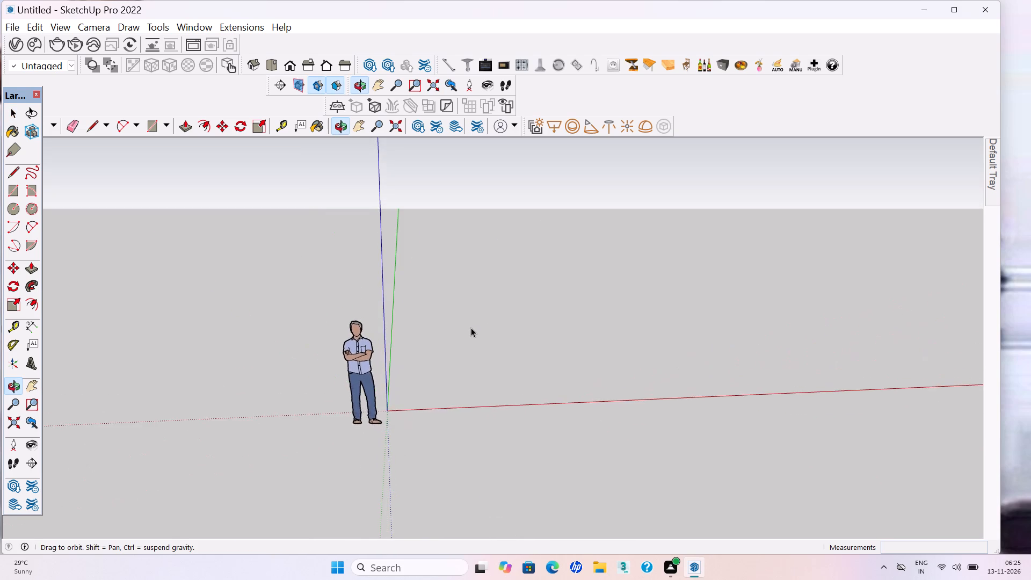
pyautogui.scroll(9, 471, 328)
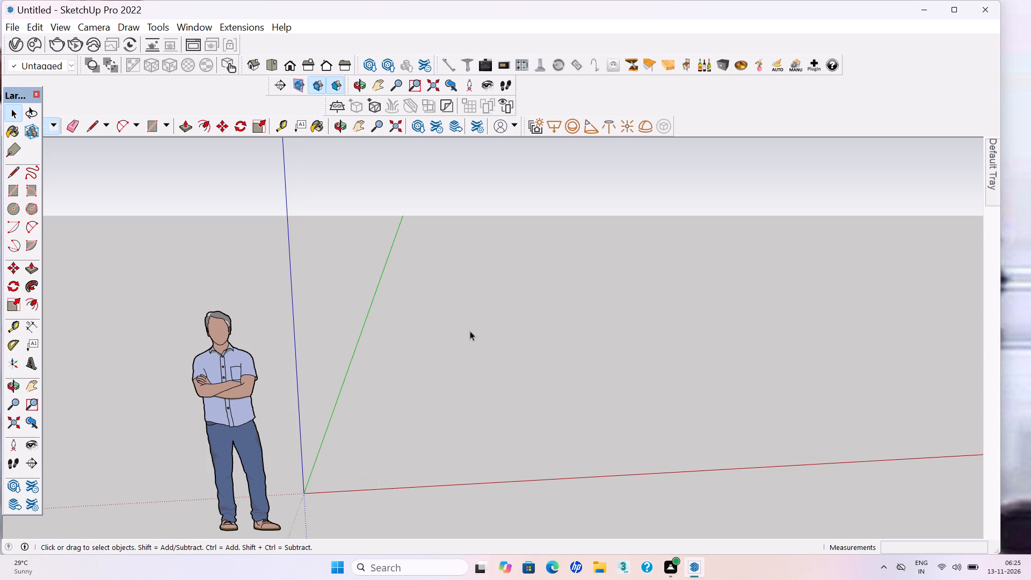
pyautogui.press('h')
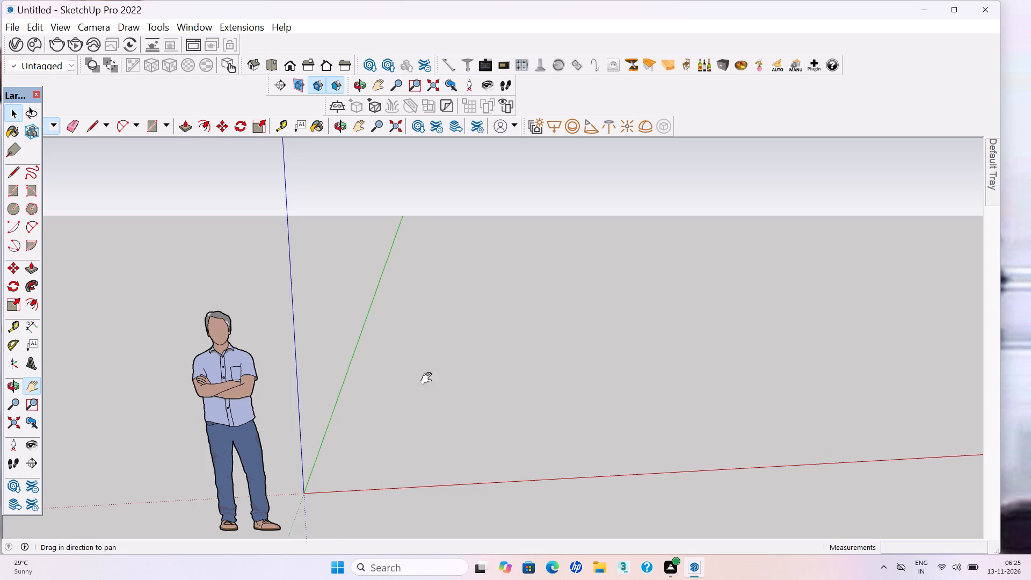
pyautogui.moveTo(429, 379); pyautogui.dragTo(460, 323)
pyautogui.moveTo(515, 393); pyautogui.dragTo(490, 441, button='middle')
pyautogui.middleClick(486, 441)
pyautogui.press('t')
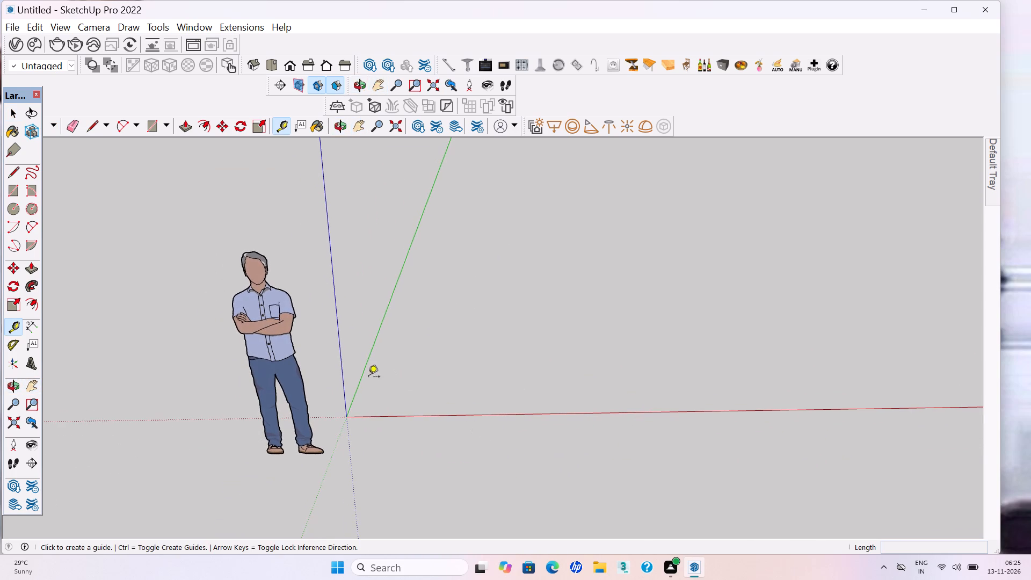
pyautogui.click(361, 377)
pyautogui.click(374, 380)
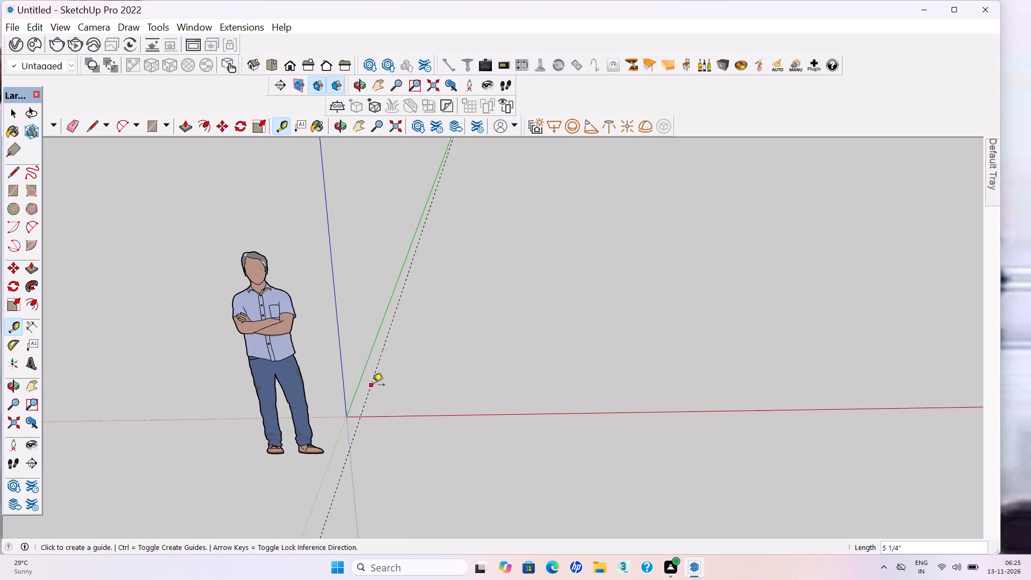
pyautogui.click(371, 385)
pyautogui.write('9"')
pyautogui.press('Return')
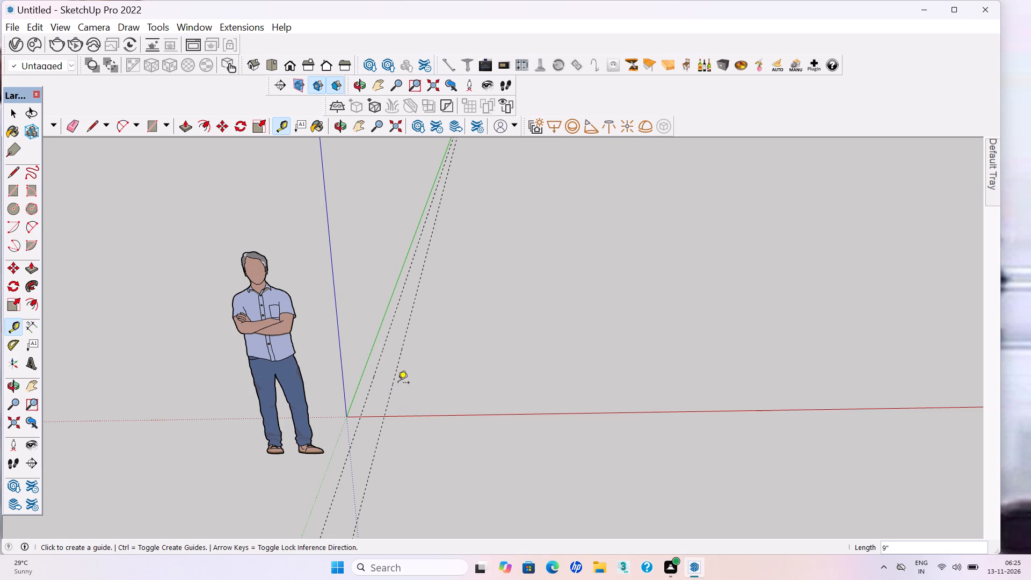
# Add a parallel guide about 4' 11" beyond the second green-direction guide and another 6" beyond that.
pyautogui.click(395, 389)
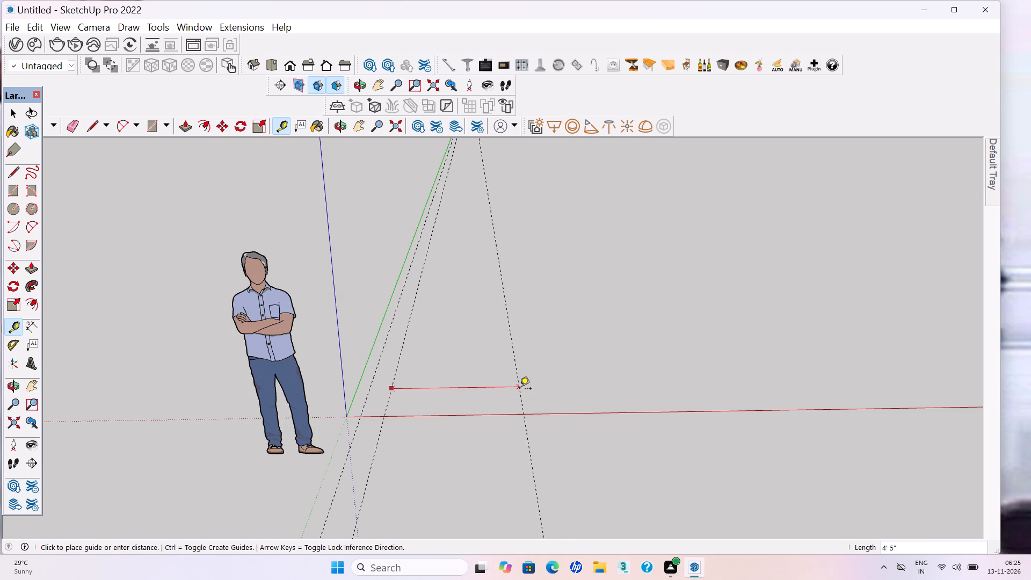
pyautogui.click(534, 390)
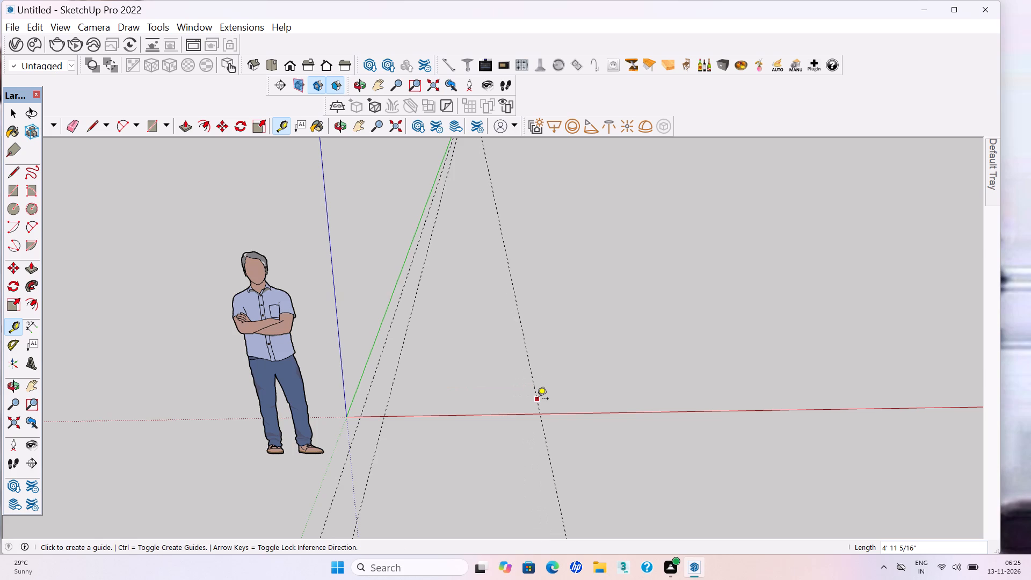
pyautogui.click(539, 399)
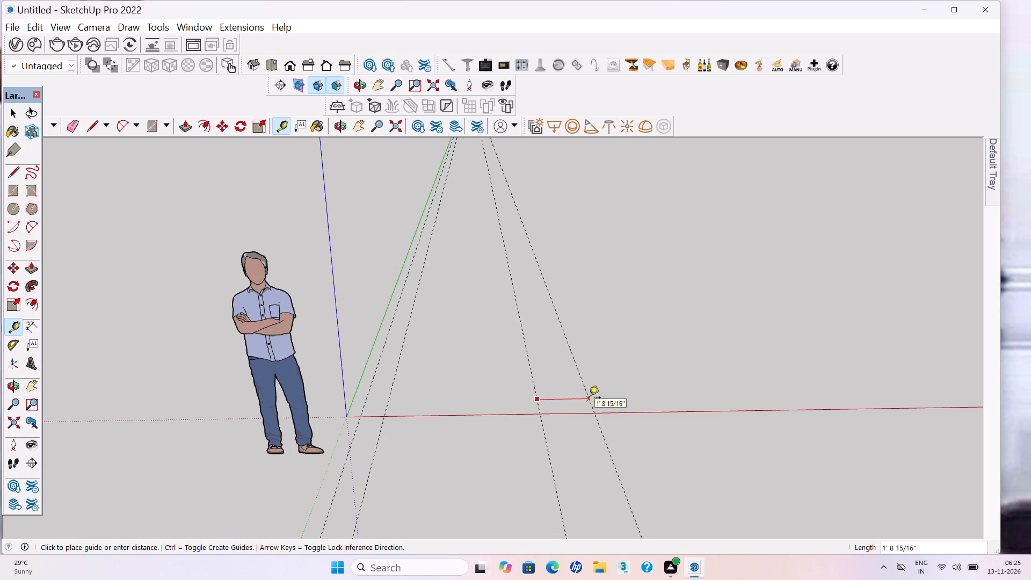
pyautogui.write('6"')
pyautogui.press('Return')
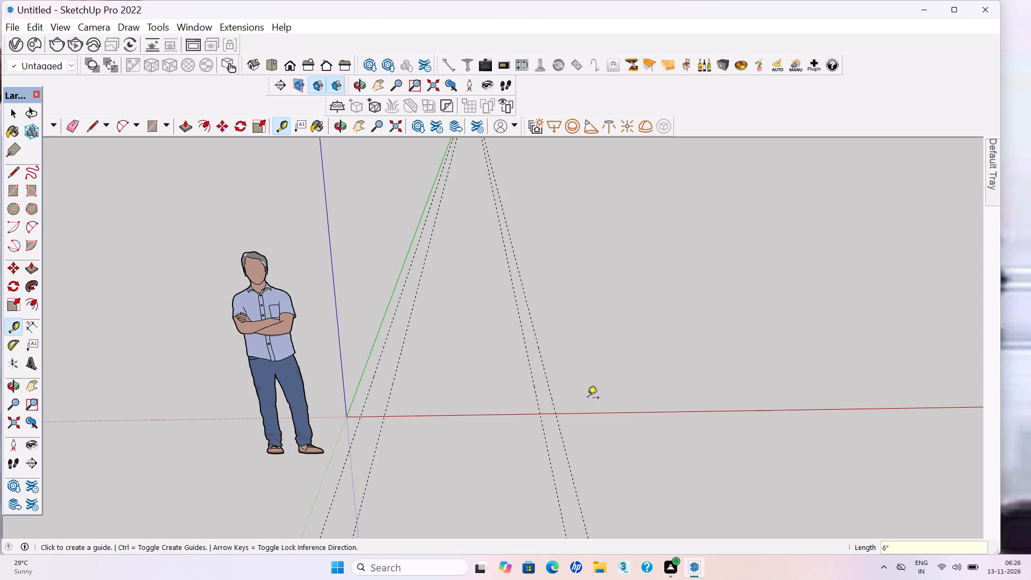
# Place a guide parallel to the red axis about 11" behind it and another 9" beyond that guide.
pyautogui.click(478, 416)
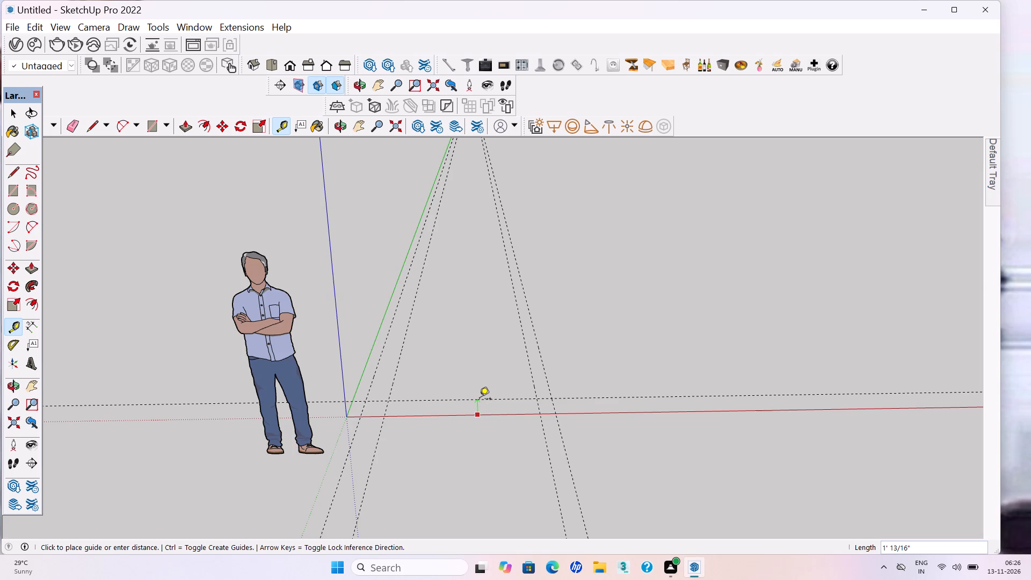
pyautogui.click(482, 401)
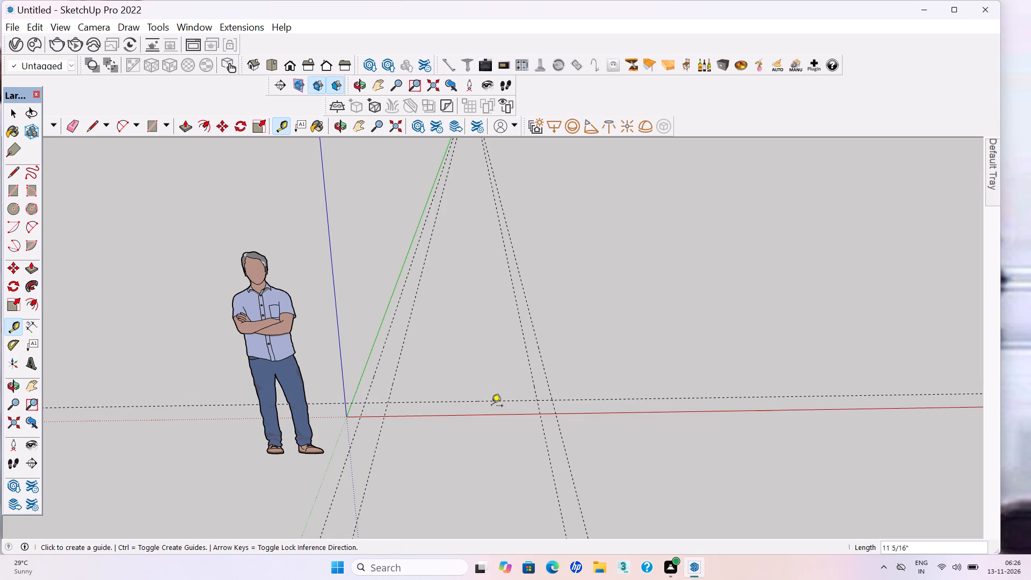
pyautogui.click(493, 402)
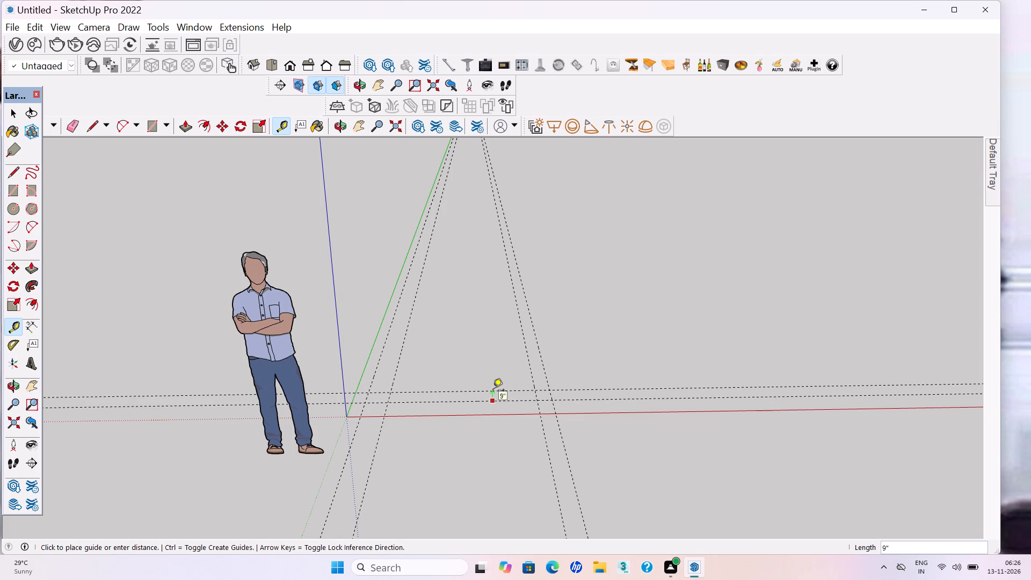
pyautogui.write('9"')
pyautogui.press('Return')
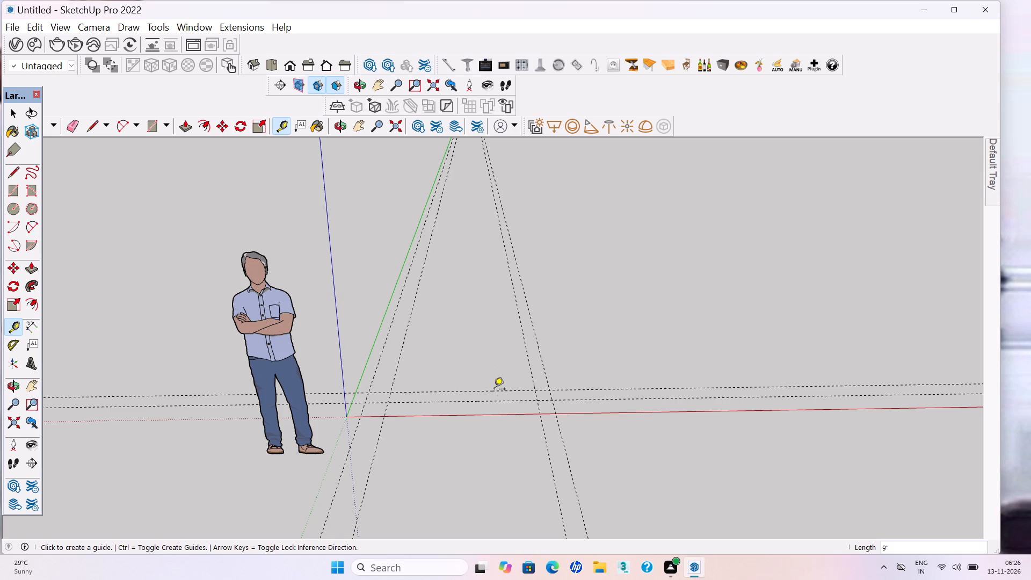
# Add a red-direction guide about 6' 8" beyond the 9" pair and another guide 6" past it.
pyautogui.click(504, 391)
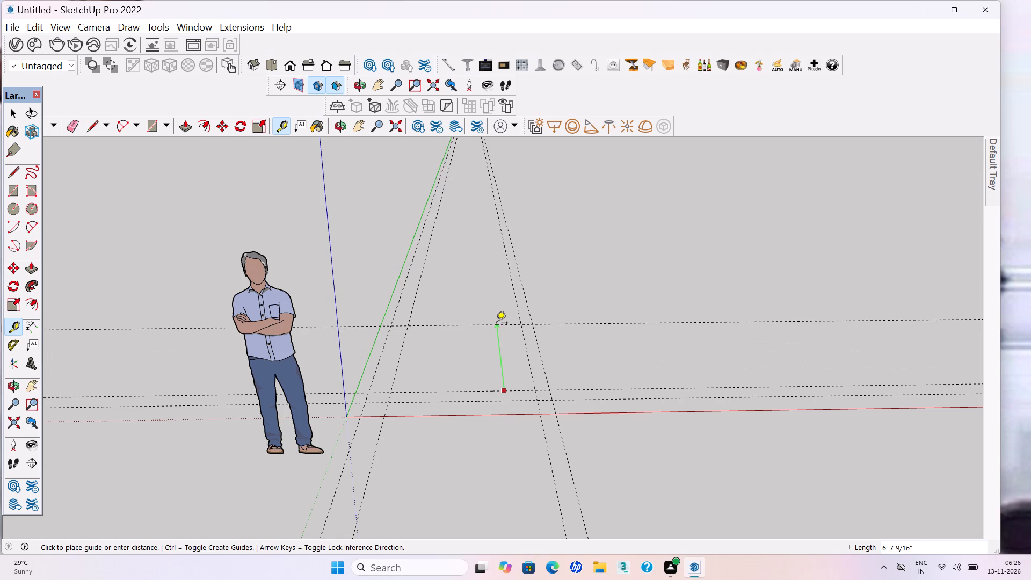
pyautogui.click(496, 324)
pyautogui.click(493, 323)
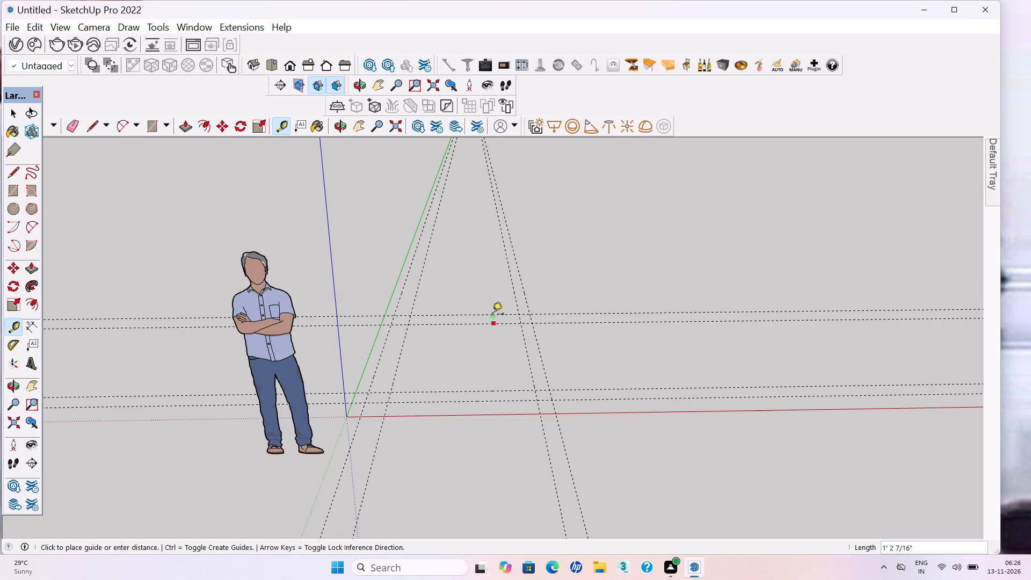
pyautogui.write('6"')
pyautogui.press('Return')
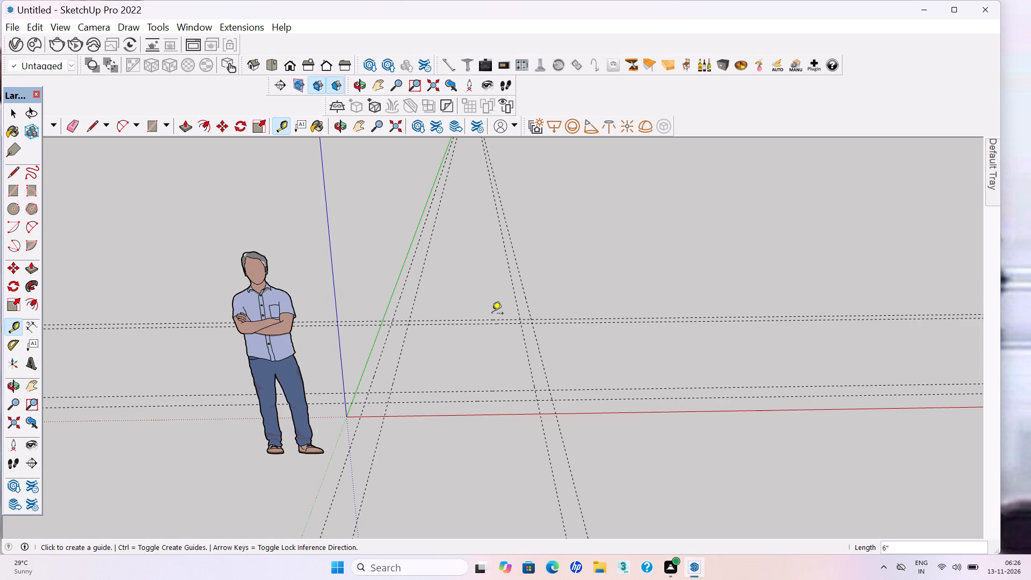
# Add a green-direction guide about 3' beyond the 6" pair and another guide 6" past it.
pyautogui.click(547, 376)
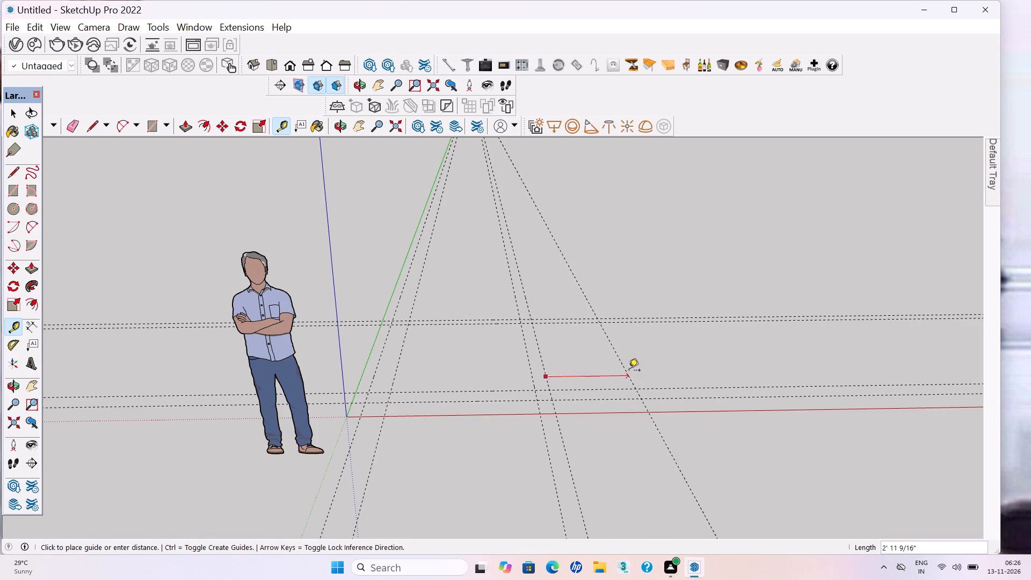
pyautogui.click(629, 371)
pyautogui.click(628, 369)
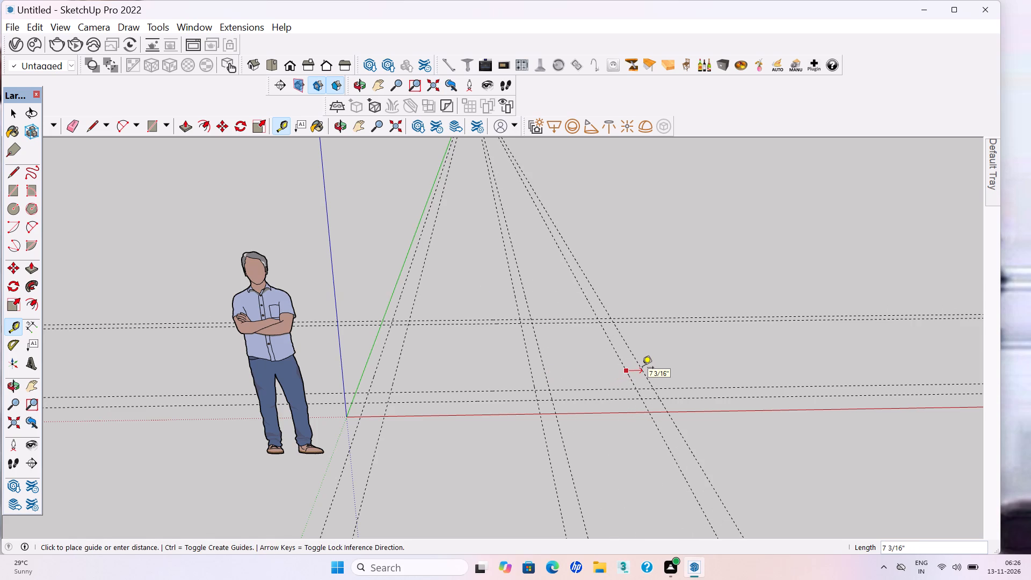
pyautogui.write('6"')
pyautogui.press('Return')
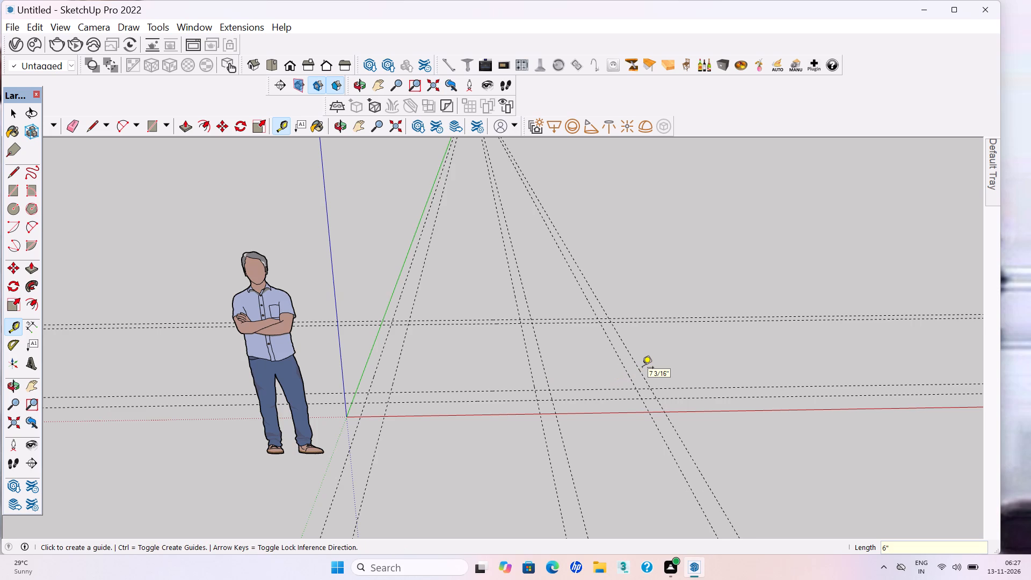
# Draw two 9" wide wall rectangles on the guides: one about 14' 6" long in the green direction, one about 8' 11" in the red.
pyautogui.press('r')
pyautogui.click(367, 404)
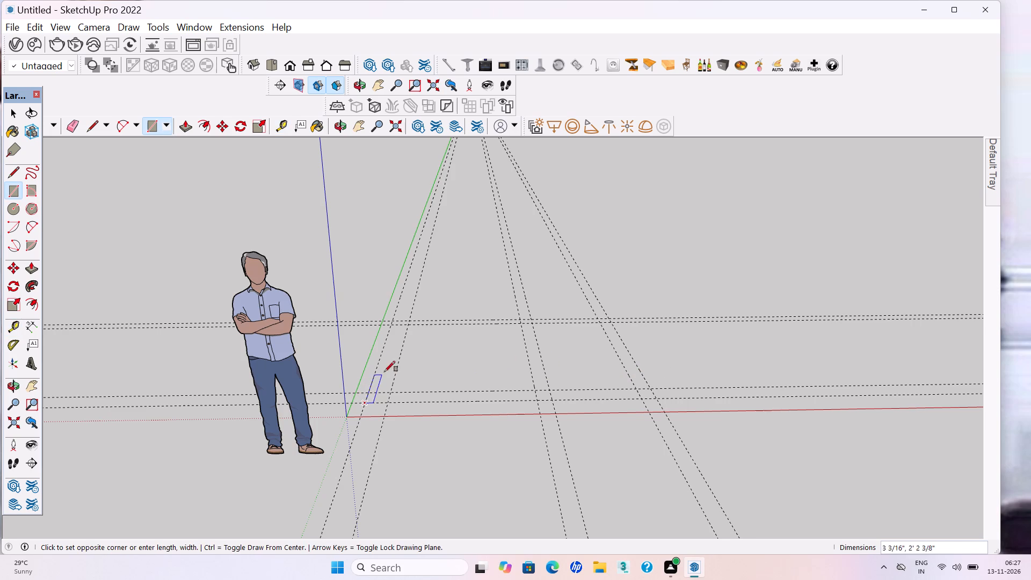
pyautogui.click(419, 279)
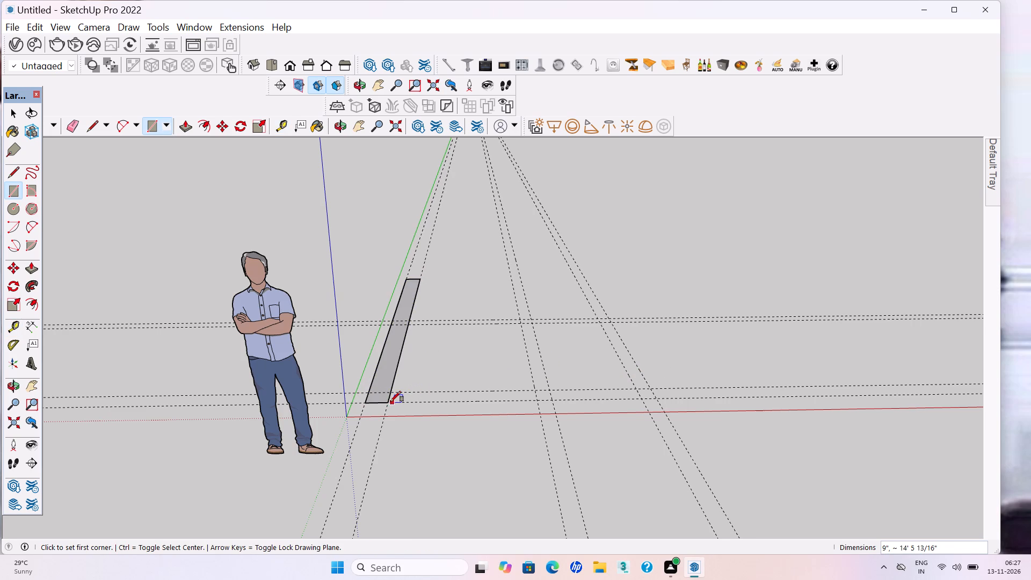
pyautogui.click(390, 402)
pyautogui.click(651, 389)
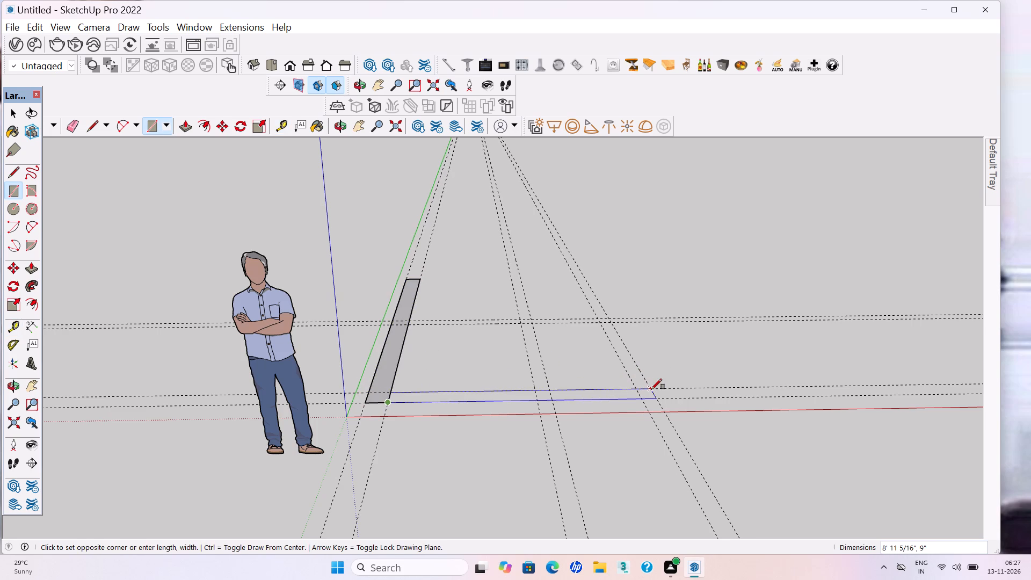
# Make each of the two 9" wall rectangles its own group.
pyautogui.press('space')
pyautogui.doubleClick(389, 379)
pyautogui.rightClick(389, 379)
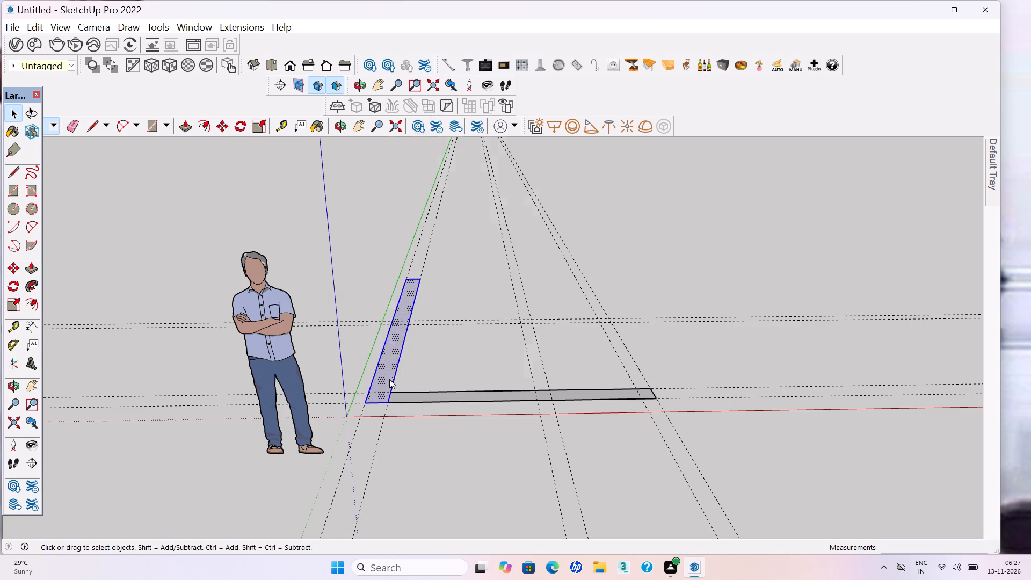
pyautogui.click(418, 218)
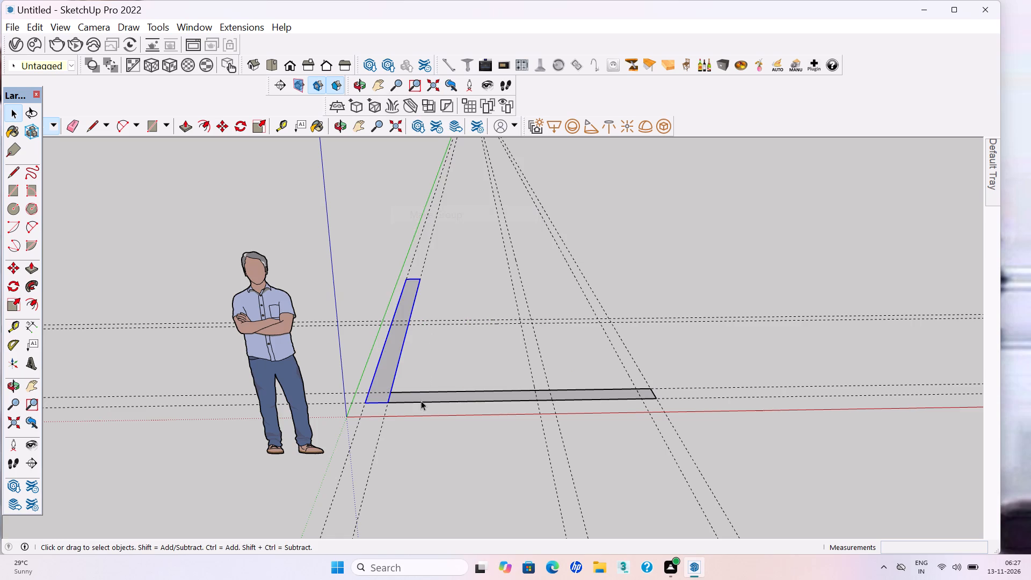
pyautogui.doubleClick(422, 400)
pyautogui.rightClick(422, 400)
pyautogui.click(452, 252)
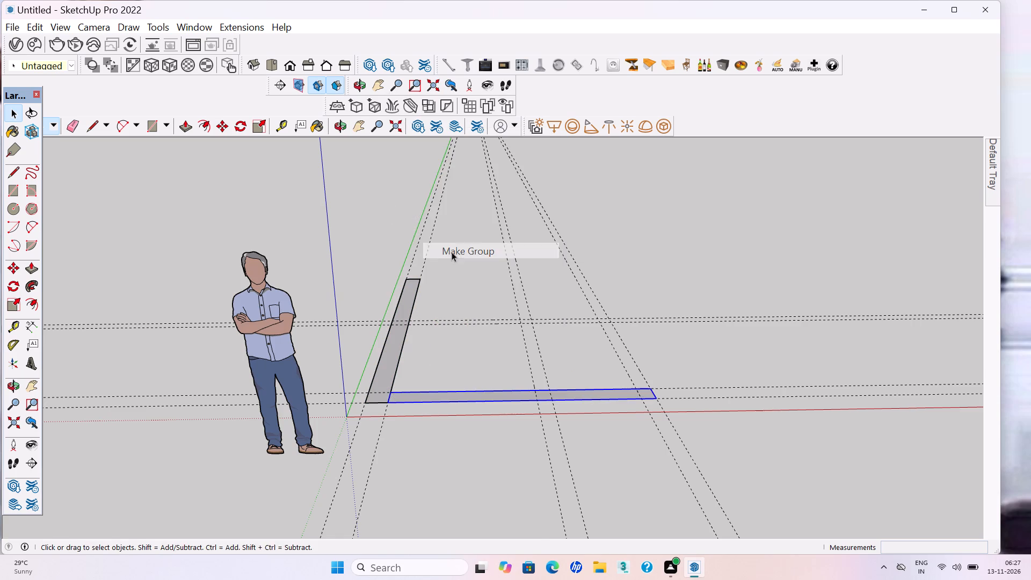
# Draw a 6" wide partition rectangle about 5' 1" long from the long wall's inner edge to the nearest 6" guide pair.
pyautogui.scroll(-3, 453, 317)
pyautogui.moveTo(483, 320); pyautogui.dragTo(481, 386, button='middle')
pyautogui.click(466, 315)
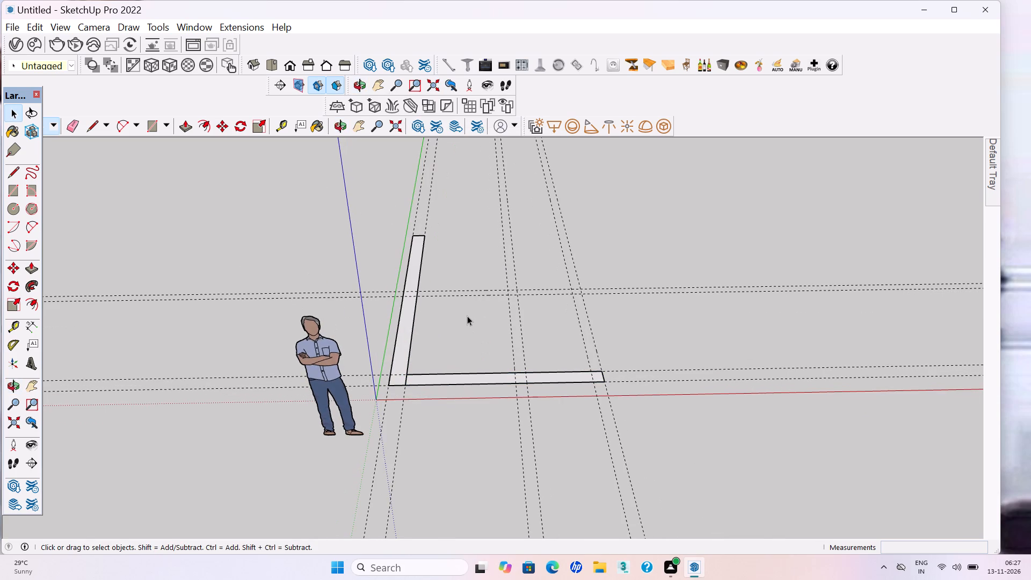
pyautogui.press('r')
pyautogui.scroll(4, 491, 284)
pyautogui.scroll(1, 399, 296)
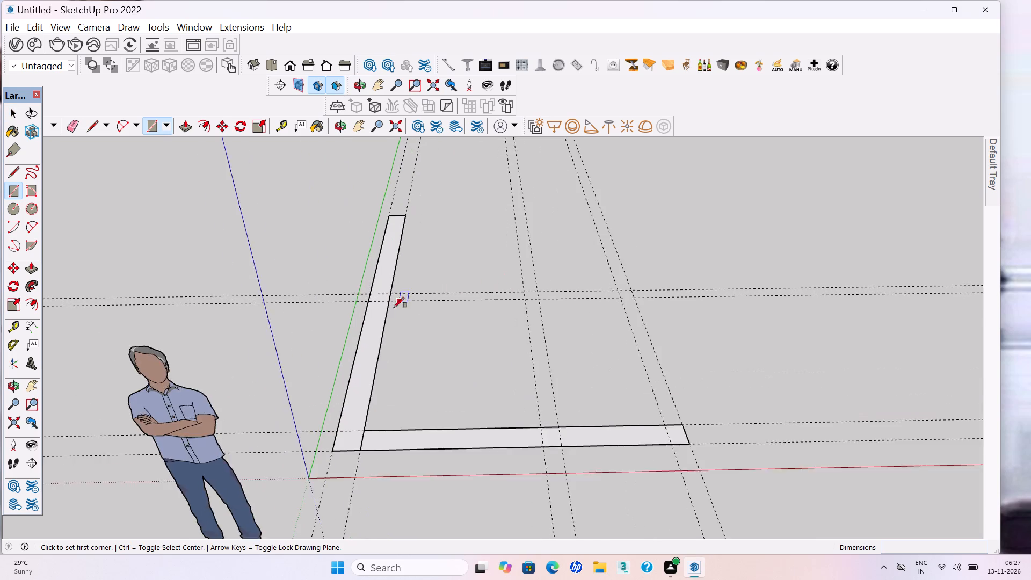
pyautogui.scroll(2, 394, 308)
pyautogui.click(391, 300)
pyautogui.scroll(-1, 391, 300)
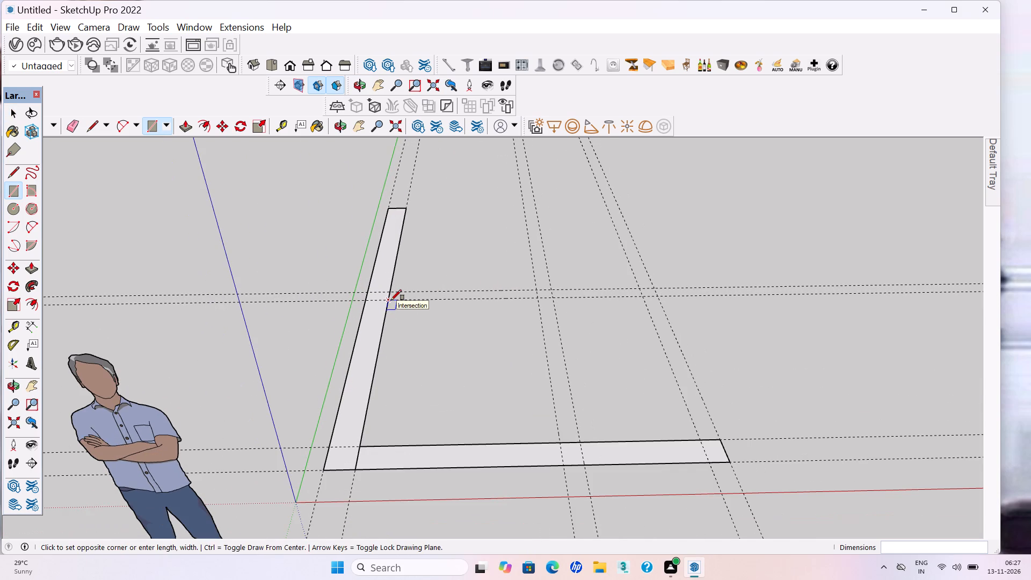
pyautogui.click(536, 289)
# Make the 6" partition rectangle a group and clear the selection.
pyautogui.scroll(3, 505, 298)
pyautogui.press('space')
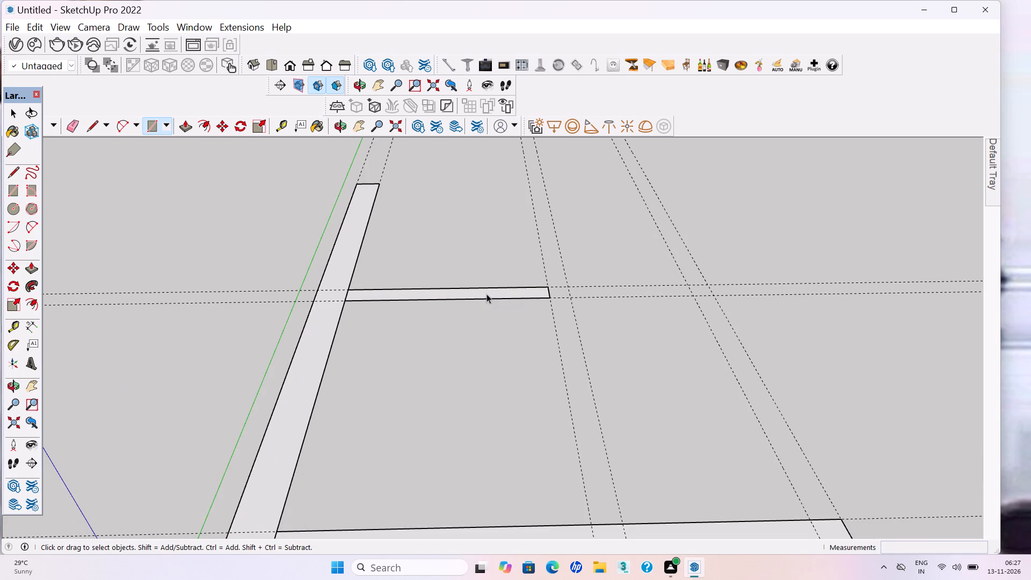
pyautogui.doubleClick(487, 294)
pyautogui.rightClick(487, 294)
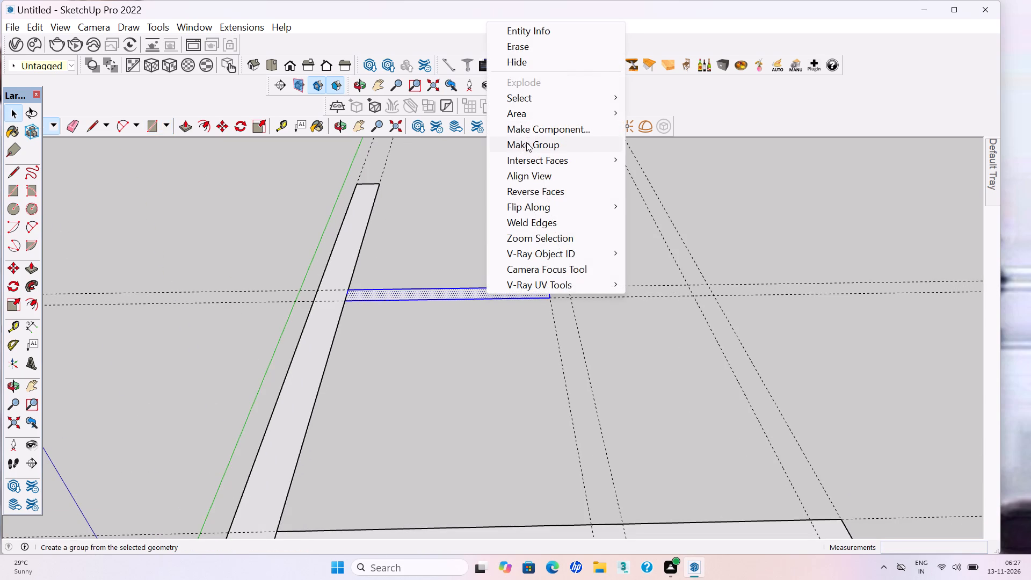
pyautogui.click(526, 142)
pyautogui.click(481, 213)
# Save the model as day3.1 in the INTERNSHIP DAILY PROJECTS folder on the Desktop.
pyautogui.hotkey('ctrl', 's')
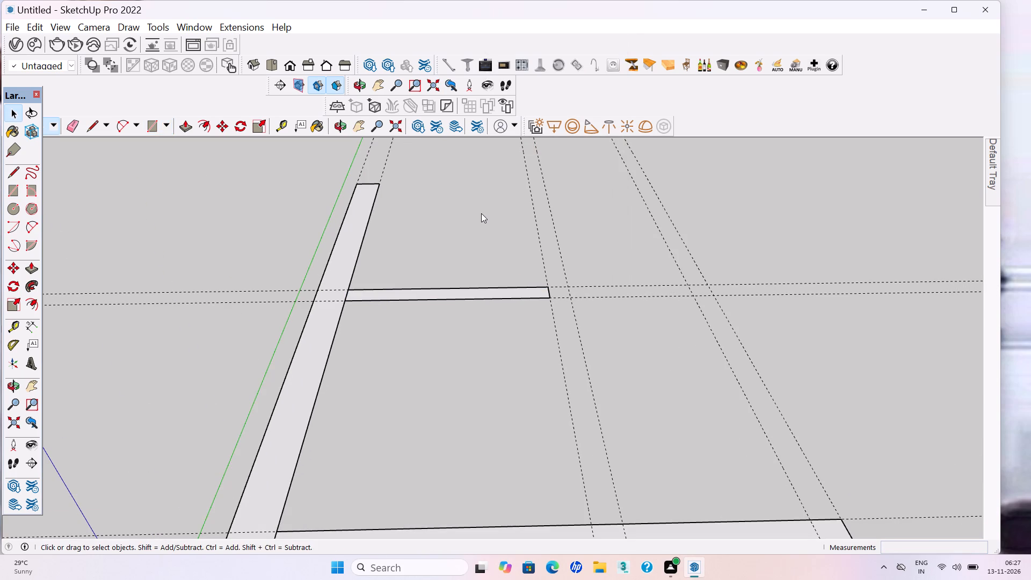
pyautogui.hotkey('ctrl', 's')
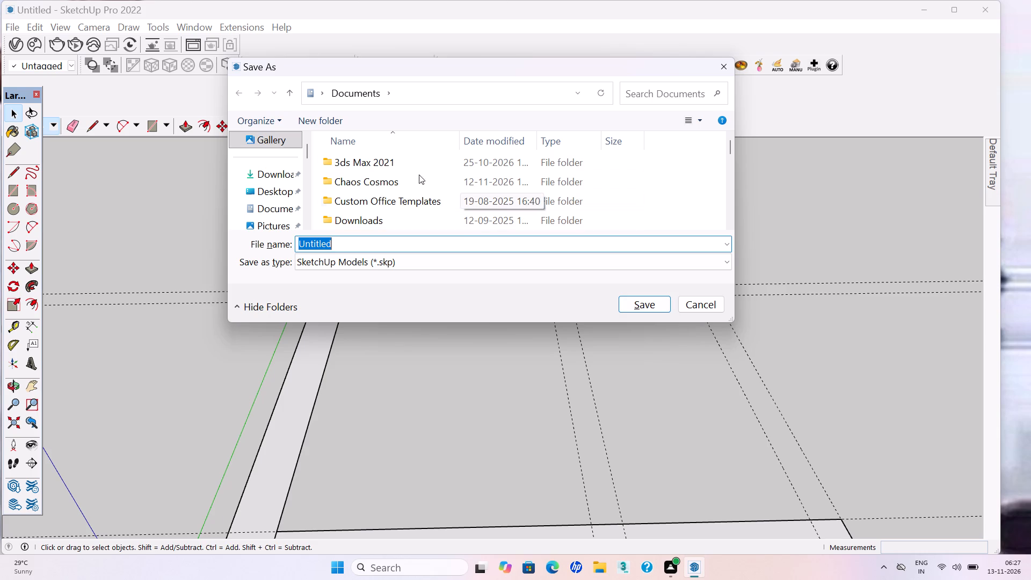
pyautogui.doubleClick(286, 195)
pyautogui.doubleClick(451, 188)
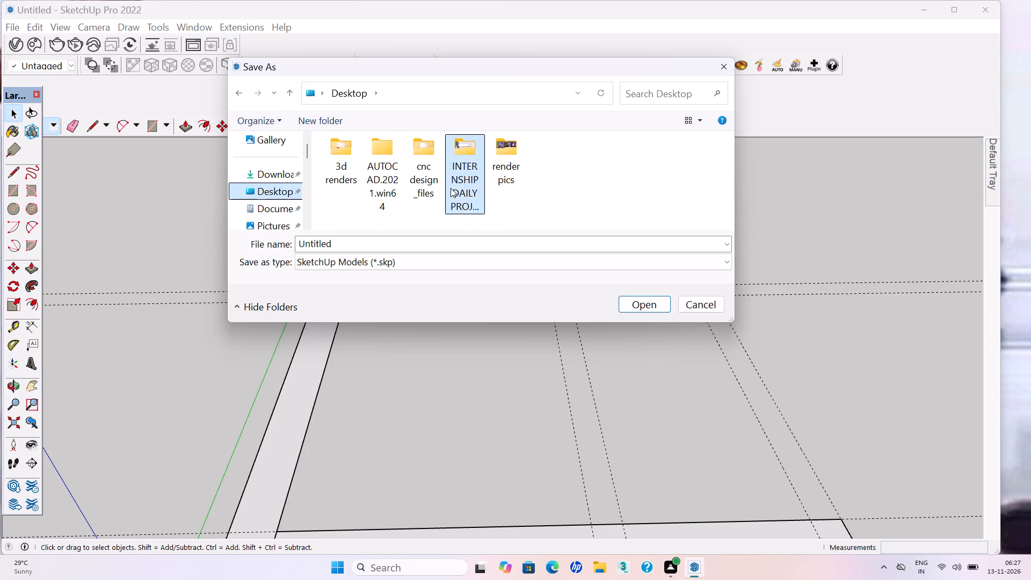
pyautogui.click(359, 249)
pyautogui.press('BackSpace')
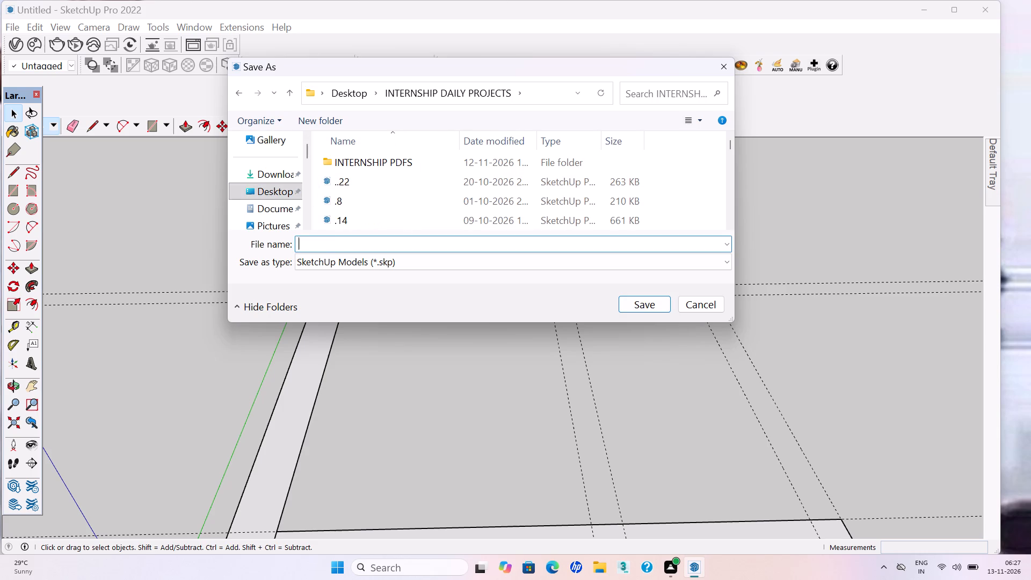
pyautogui.write('day')
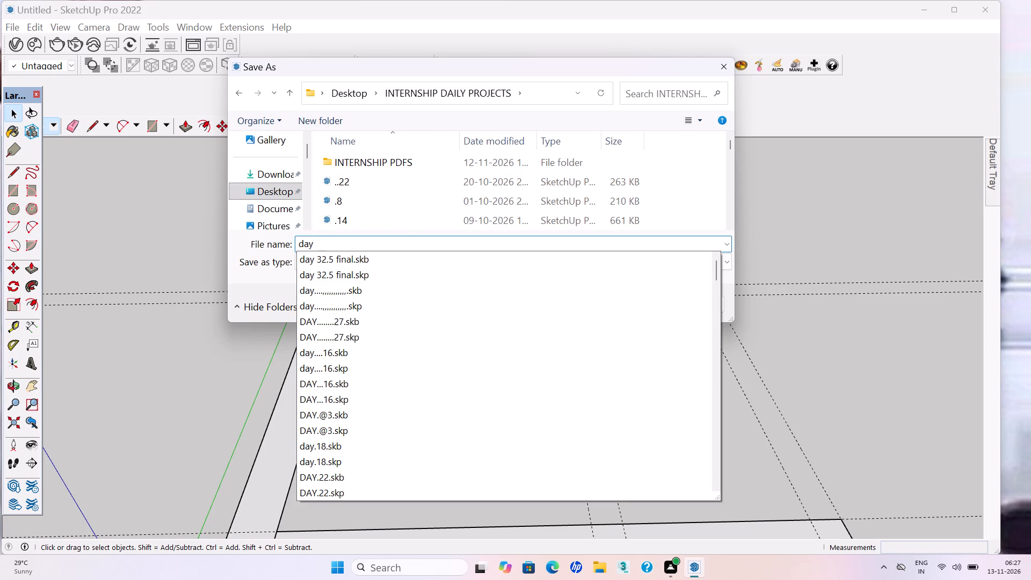
pyautogui.press('3')
pyautogui.press('.')
pyautogui.press('1')
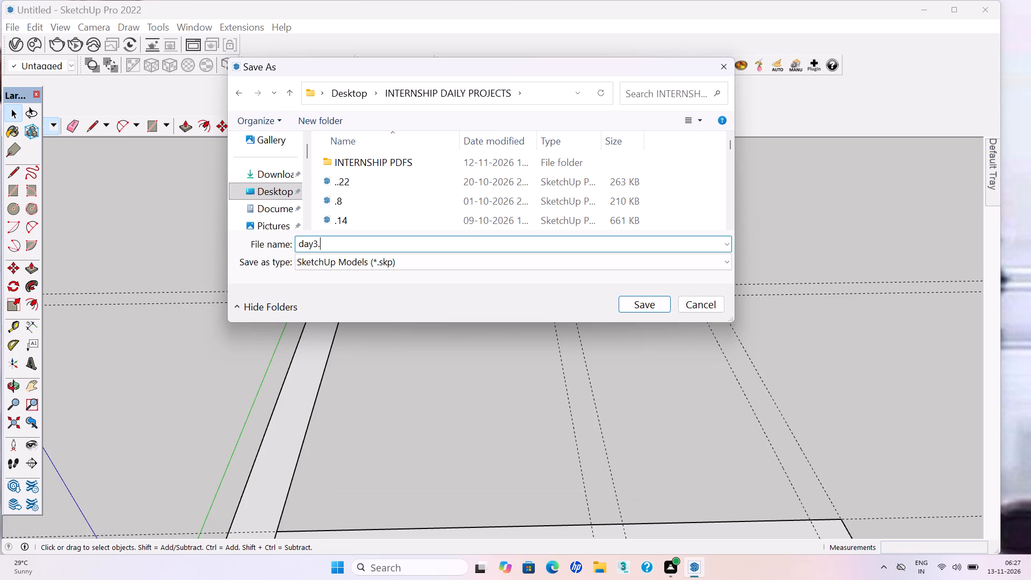
pyautogui.press('Return')
# Draw two 6" wide partition rectangles about 6' 8" long from the red-direction wall's inner edge, on the middle and outer guide pairs.
pyautogui.scroll(3, 359, 249)
pyautogui.scroll(-6, 360, 338)
pyautogui.scroll(-2, 387, 286)
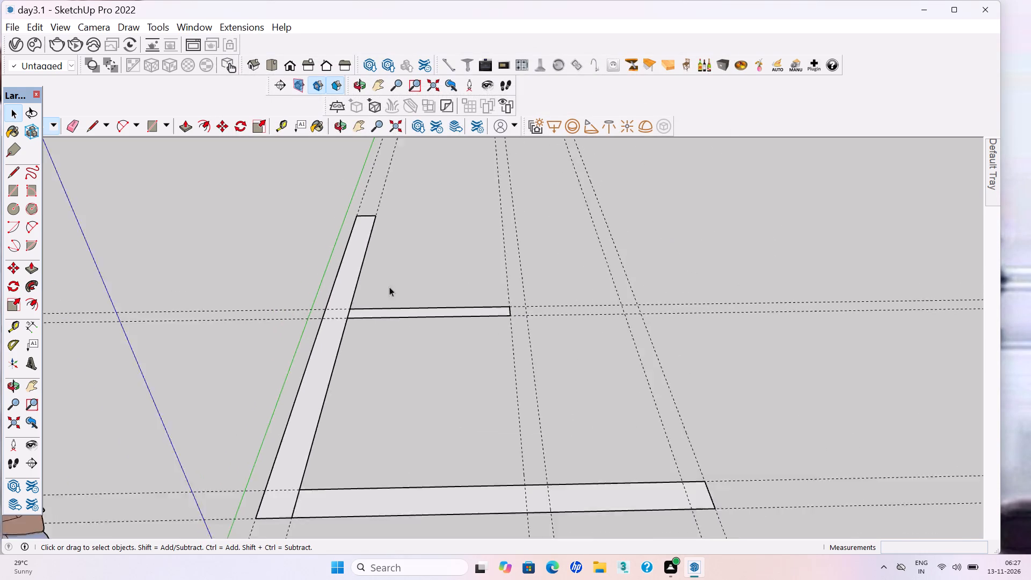
pyautogui.scroll(-3, 389, 287)
pyautogui.moveTo(517, 343); pyautogui.dragTo(523, 413, button='middle')
pyautogui.scroll(4, 520, 408)
pyautogui.press('r')
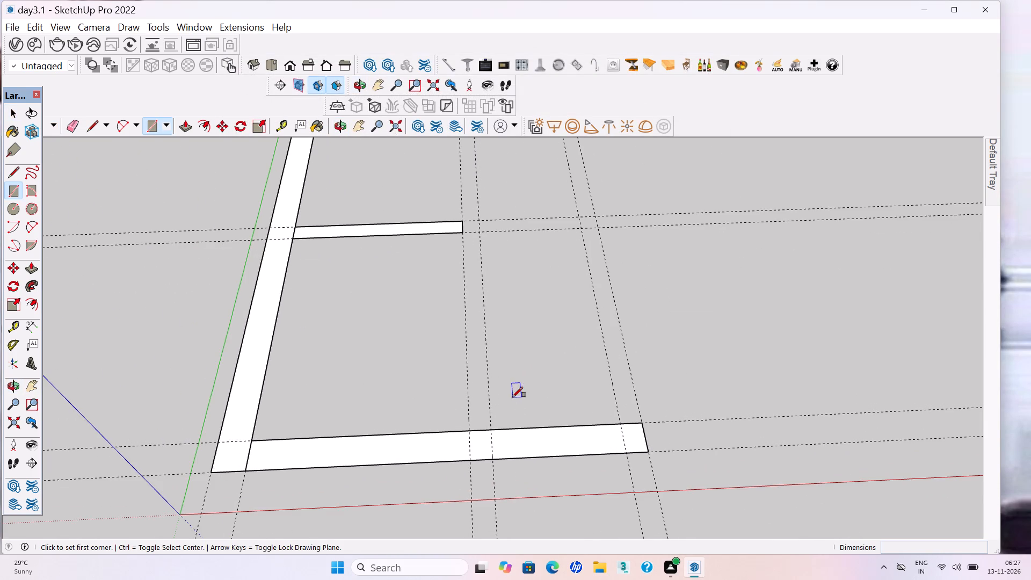
pyautogui.click(468, 432)
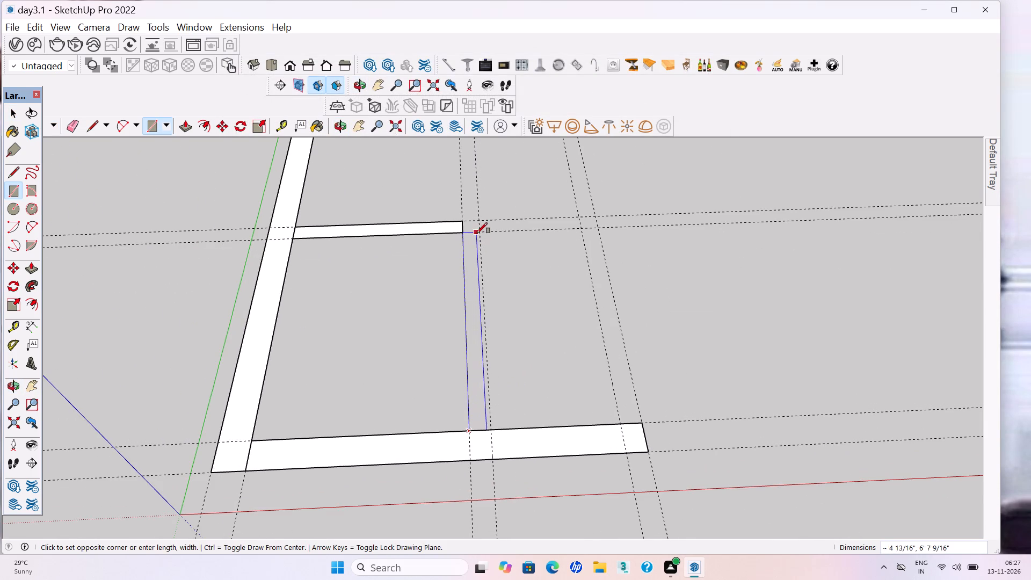
pyautogui.click(478, 231)
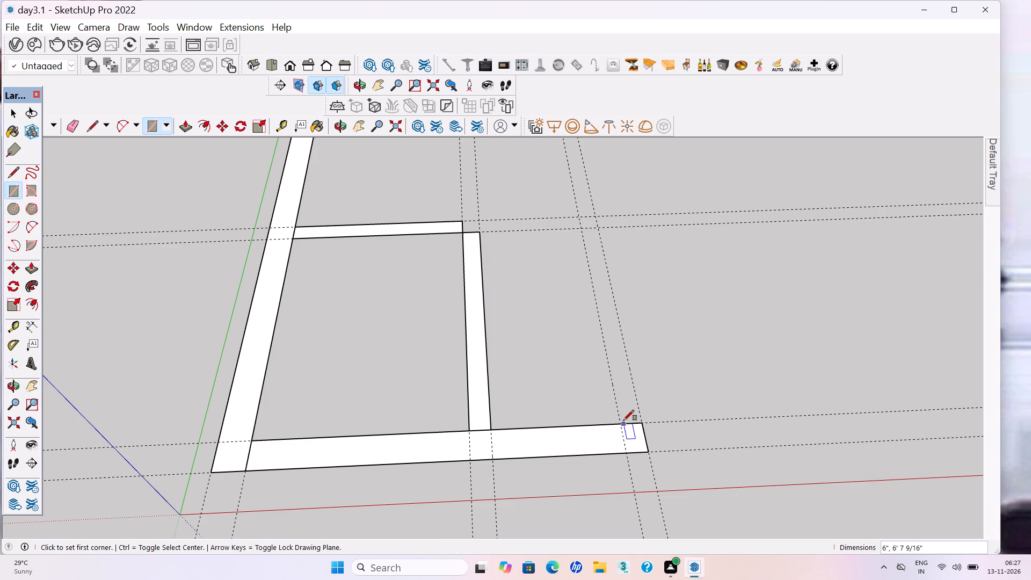
pyautogui.click(622, 424)
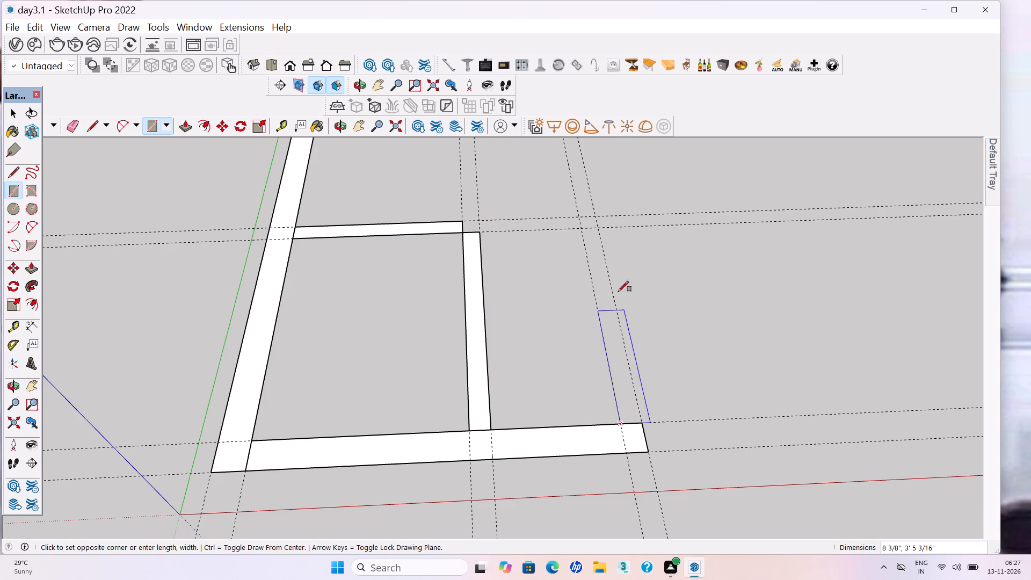
pyautogui.click(598, 225)
pyautogui.press('space')
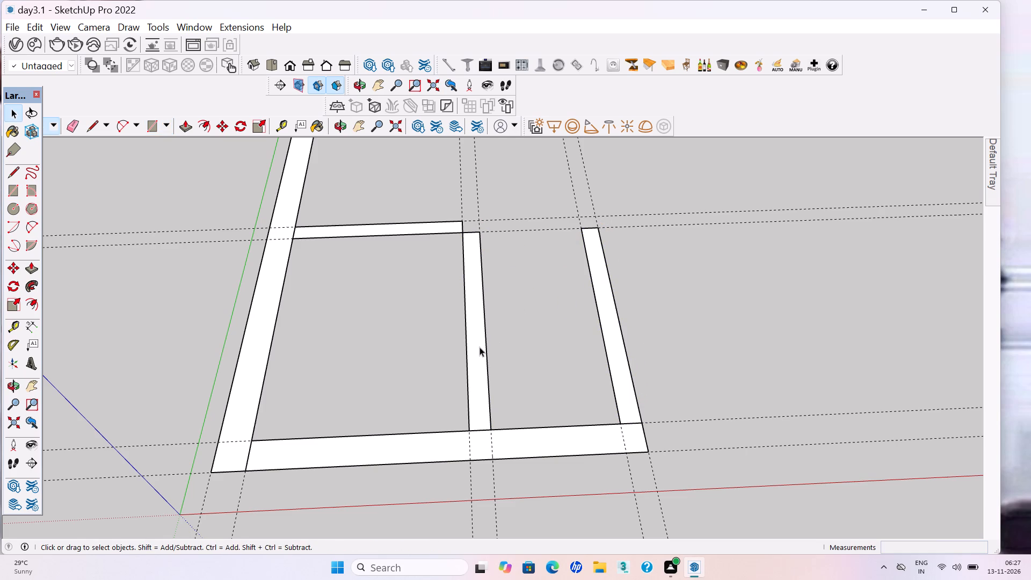
# Make each of the two new 6" partition rectangles its own group and save the model.
pyautogui.doubleClick(478, 350)
pyautogui.rightClick(478, 350)
pyautogui.click(506, 200)
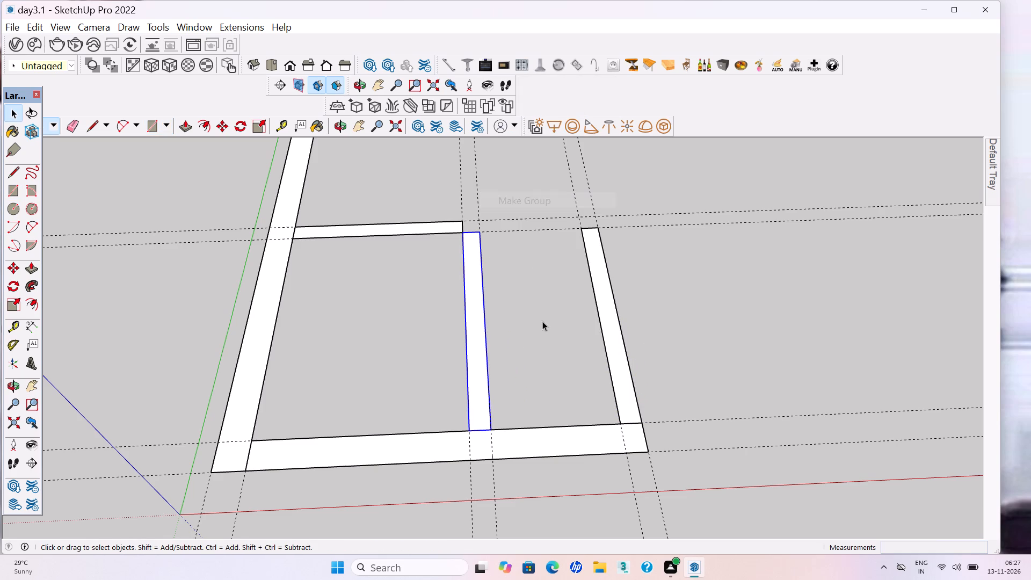
pyautogui.click(542, 321)
pyautogui.doubleClick(614, 354)
pyautogui.rightClick(614, 354)
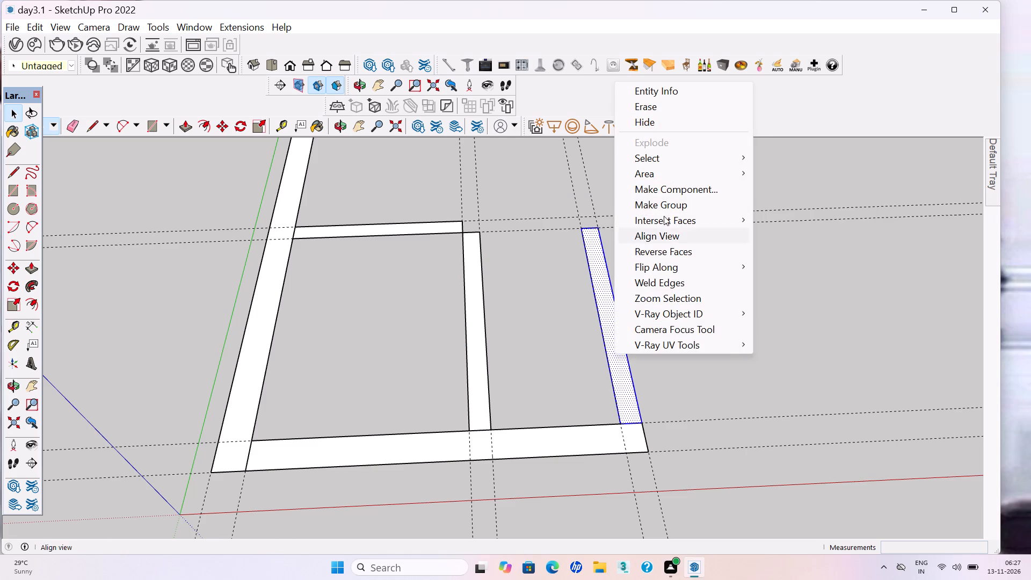
pyautogui.click(664, 206)
pyautogui.click(569, 292)
pyautogui.scroll(-5, 564, 311)
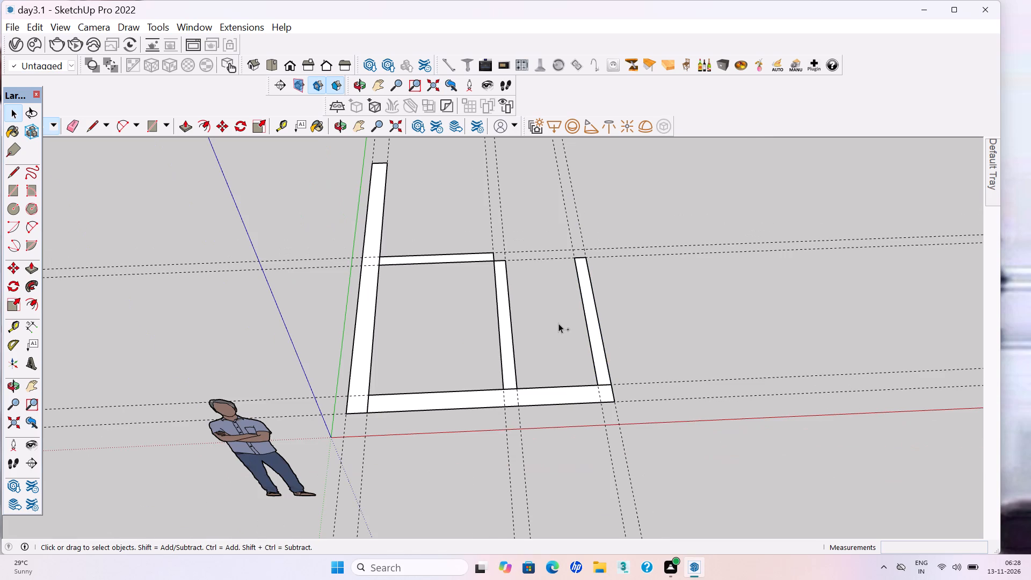
pyautogui.hotkey('ctrl', 's')
pyautogui.hotkey('ctrl', 's')
# Place a guide parallel to the red-direction wall, roughly midway along the two long partitions, and a second guide 6" beyond it.
pyautogui.scroll(-3, 515, 357)
pyautogui.moveTo(595, 371); pyautogui.dragTo(583, 337, button='middle')
pyautogui.moveTo(582, 334); pyautogui.dragTo(582, 324, button='middle')
pyautogui.scroll(2, 690, 335)
pyautogui.moveTo(688, 347); pyautogui.dragTo(664, 385, button='middle')
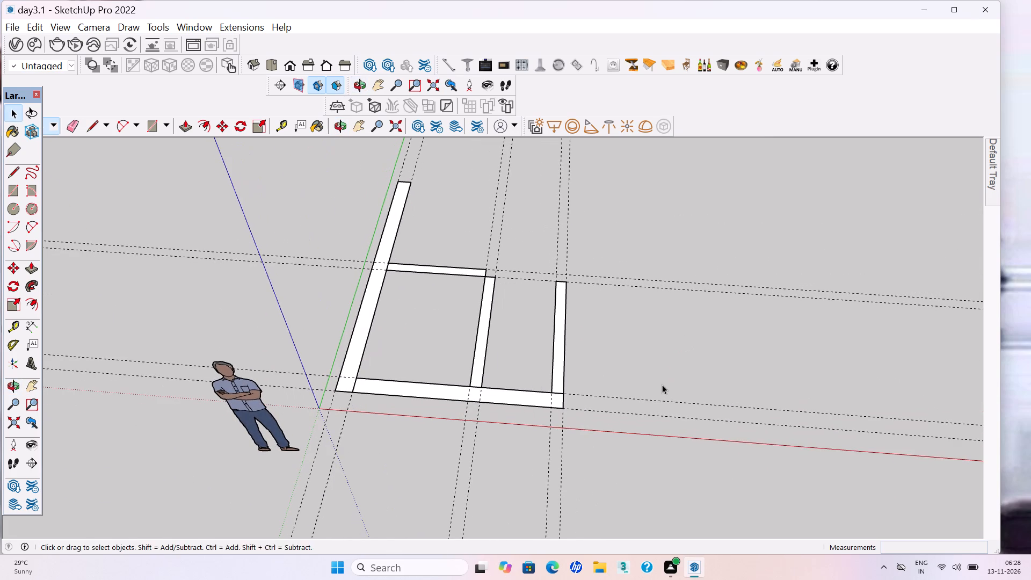
pyautogui.press('t')
pyautogui.scroll(1, 660, 381)
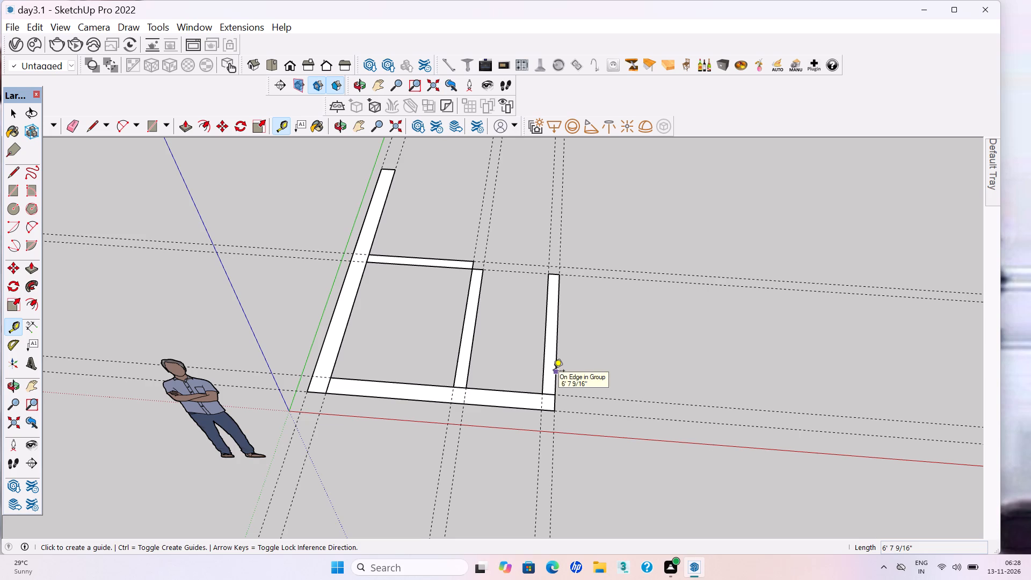
pyautogui.press('t')
pyautogui.click(502, 392)
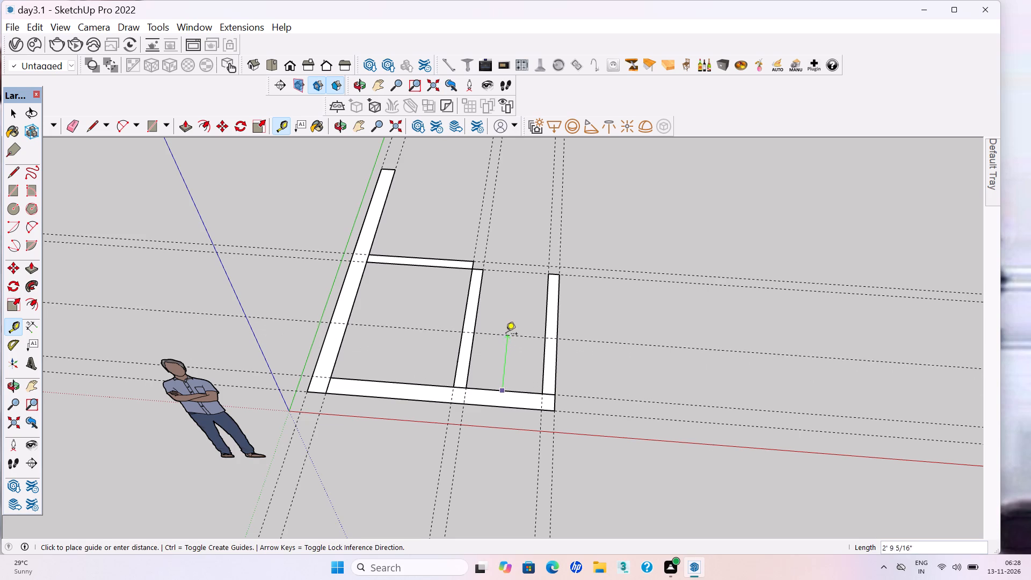
pyautogui.click(510, 327)
pyautogui.click(515, 327)
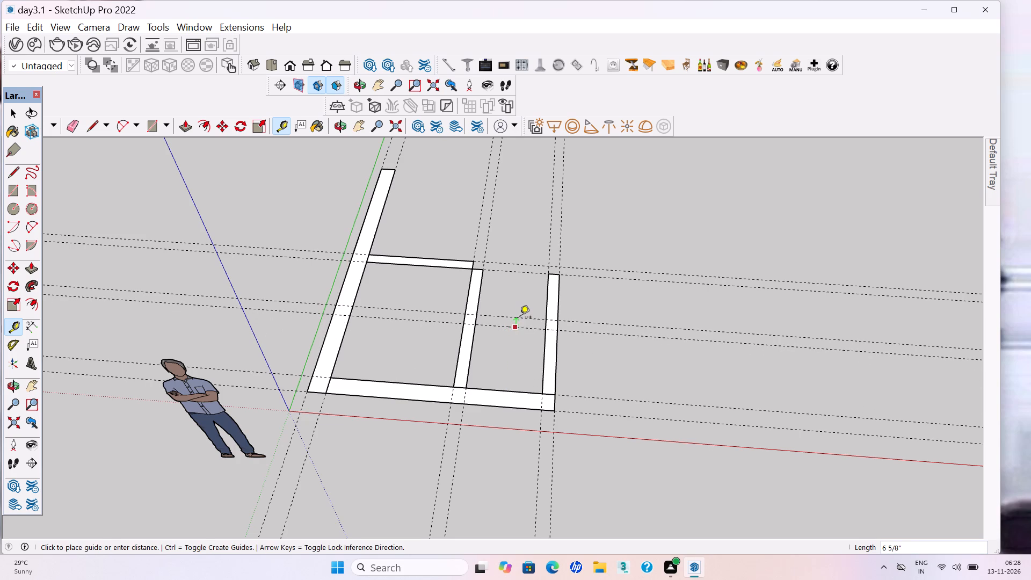
pyautogui.write('6"')
pyautogui.press('Return')
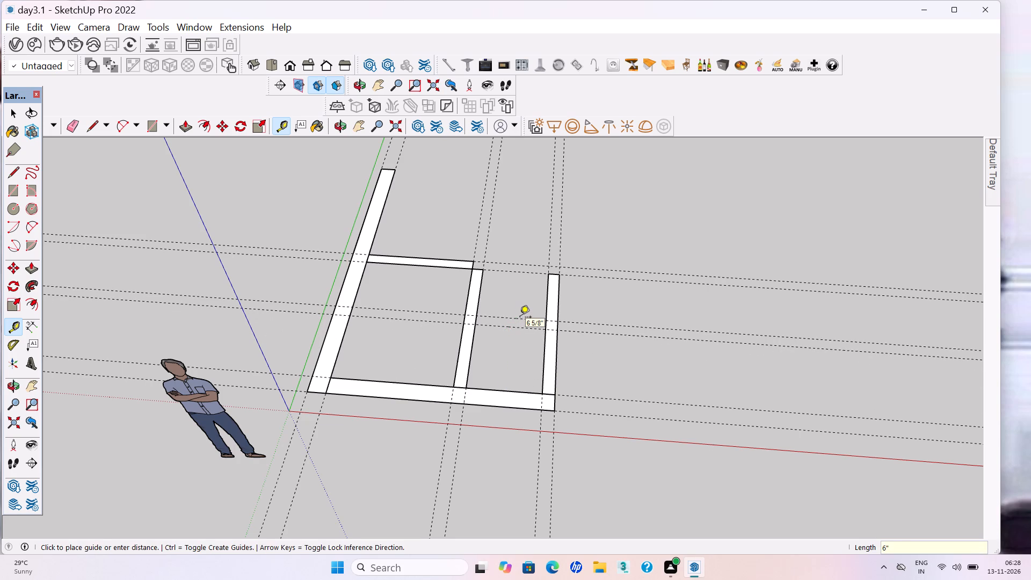
# Draw a 6" by 3' partition rectangle on the new guide pair between the two parallel partitions.
pyautogui.scroll(6, 520, 327)
pyautogui.press('r')
pyautogui.click(438, 321)
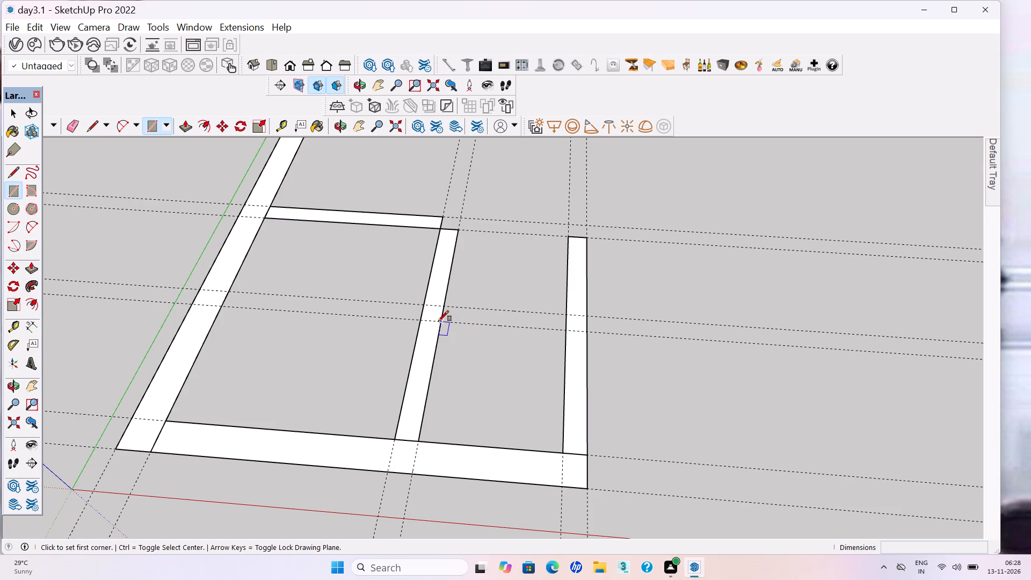
pyautogui.click(565, 316)
pyautogui.press('space')
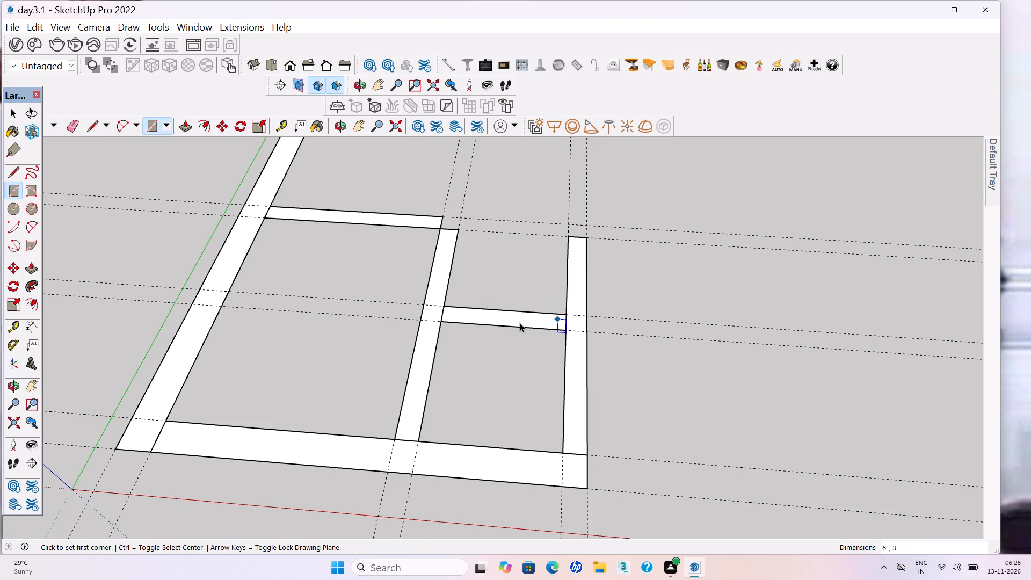
# Make the 3' cross partition rectangle a group and save the model.
pyautogui.doubleClick(520, 323)
pyautogui.rightClick(520, 323)
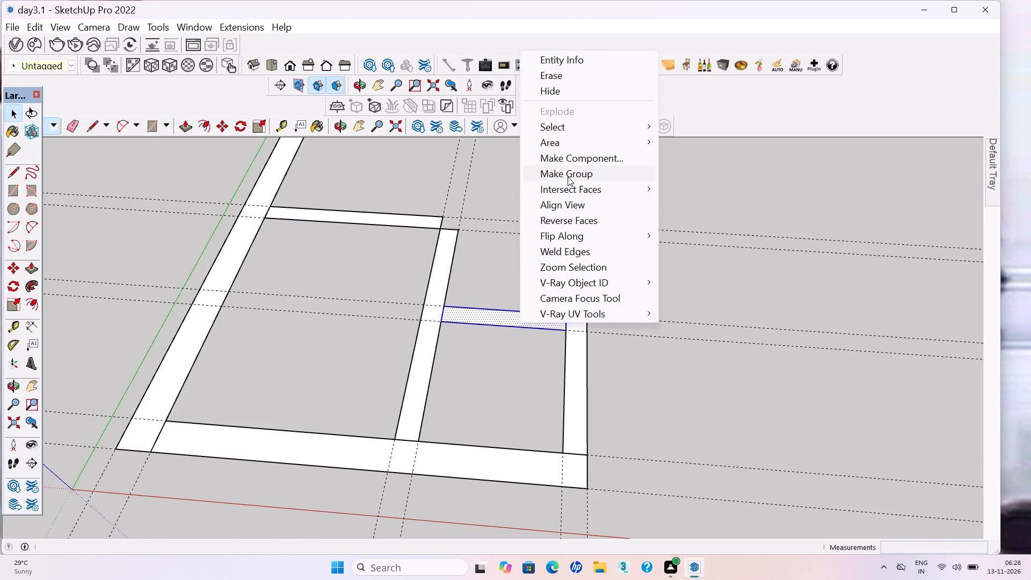
pyautogui.click(568, 177)
pyautogui.click(654, 293)
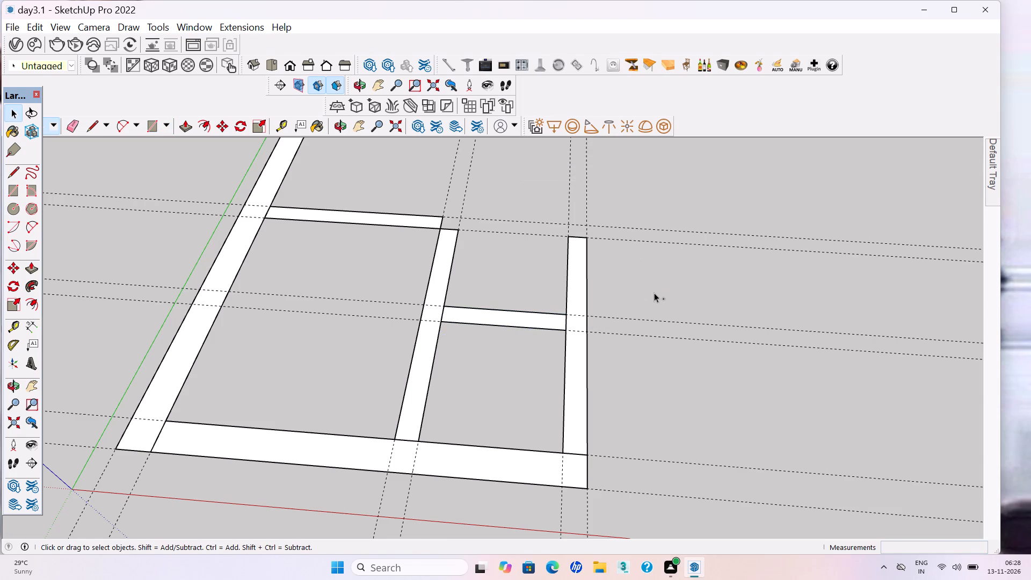
pyautogui.hotkey('ctrl', 's')
pyautogui.hotkey('ctrl', 's')
pyautogui.hotkey('ctrl', 's')
# Delete the two guides along the 3' cross partition and save the model.
pyautogui.scroll(-4, 418, 307)
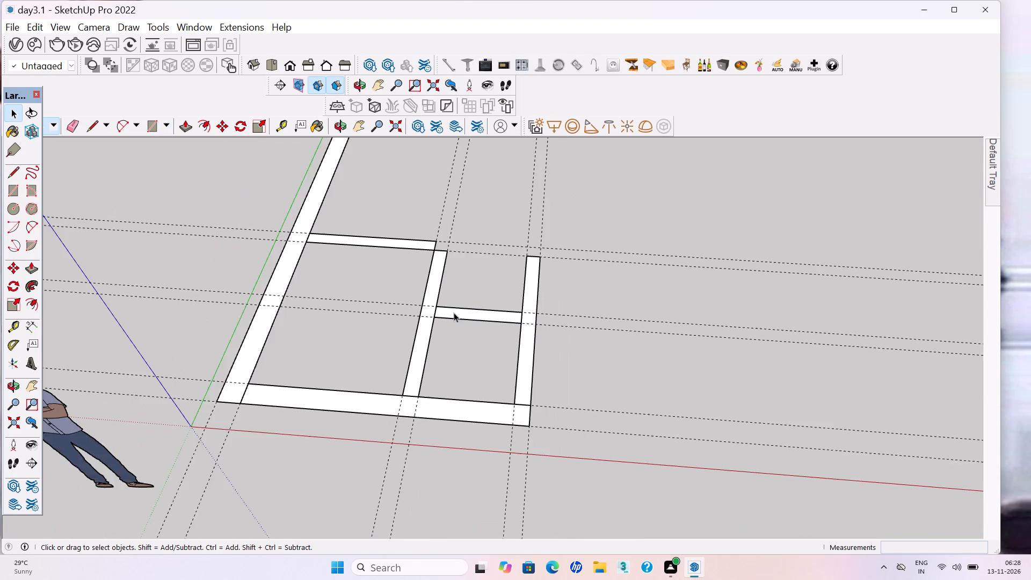
pyautogui.scroll(-3, 467, 318)
pyautogui.moveTo(477, 330); pyautogui.dragTo(494, 362, button='middle')
pyautogui.moveTo(590, 338); pyautogui.dragTo(571, 298)
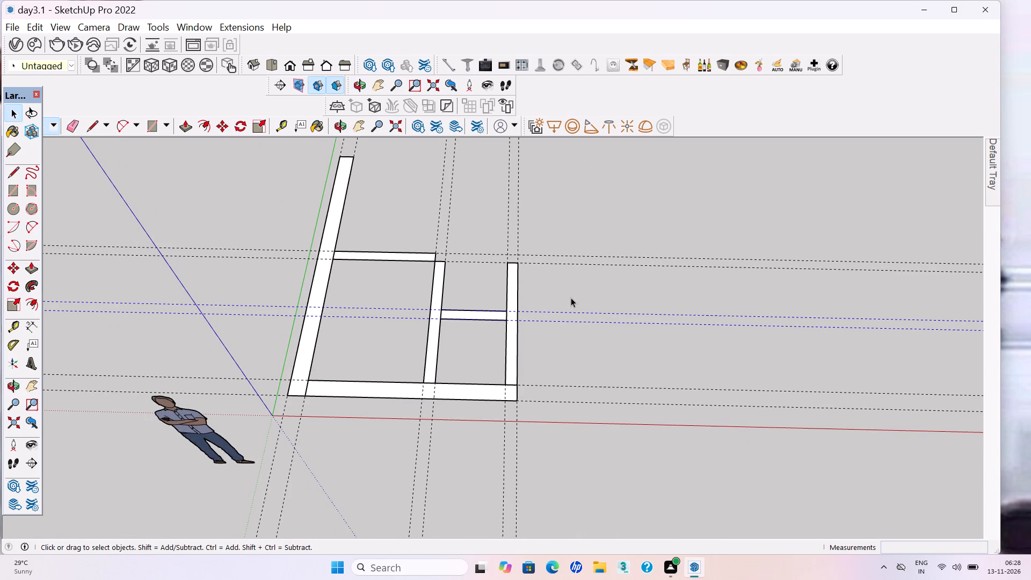
pyautogui.press('Delete')
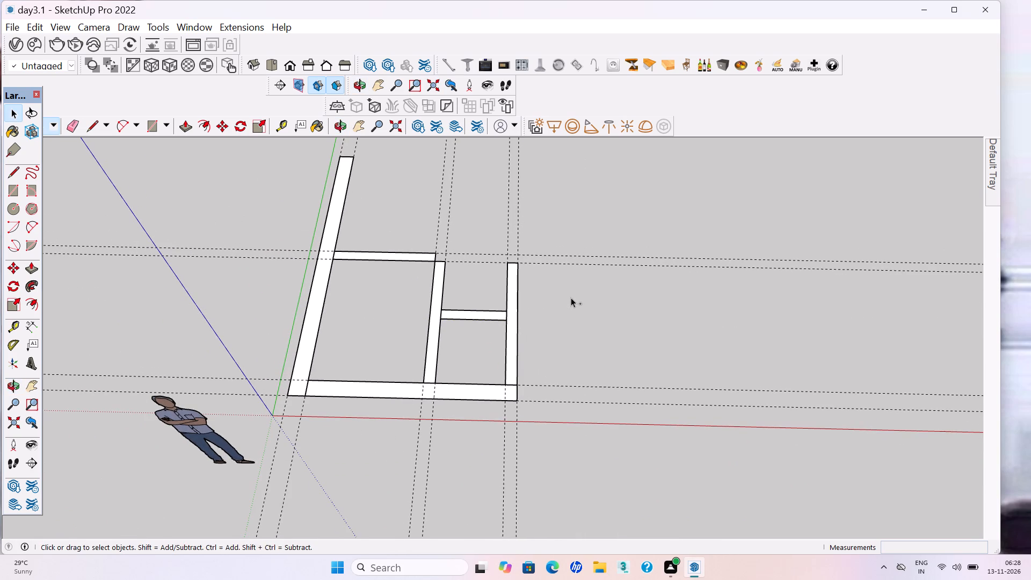
pyautogui.hotkey('ctrl', 's')
pyautogui.hotkey('ctrl', 's')
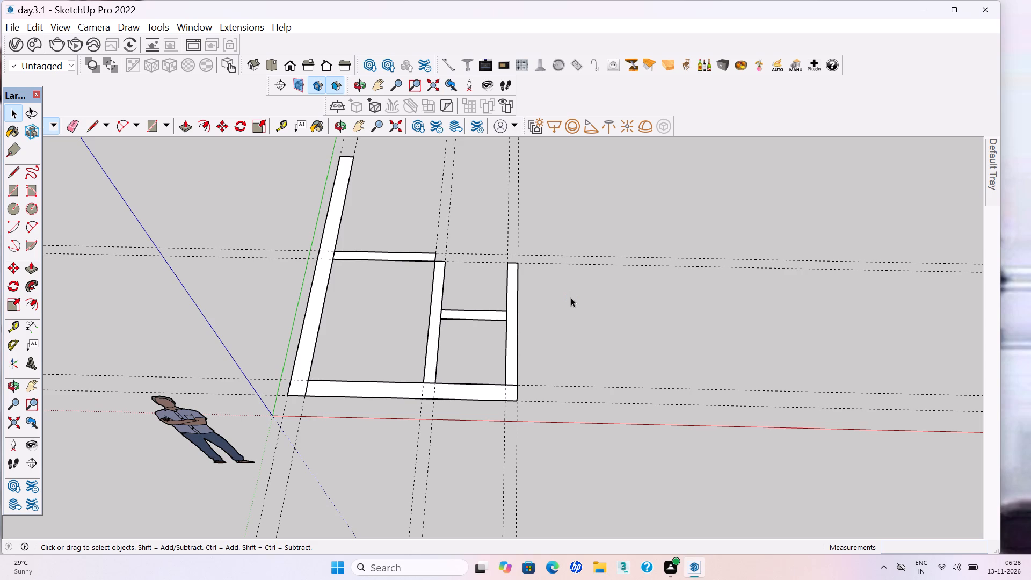
# Place a guide about 12' 2" from the far edge of the 5' 1" partition, beyond the long wall's open end.
pyautogui.press('t')
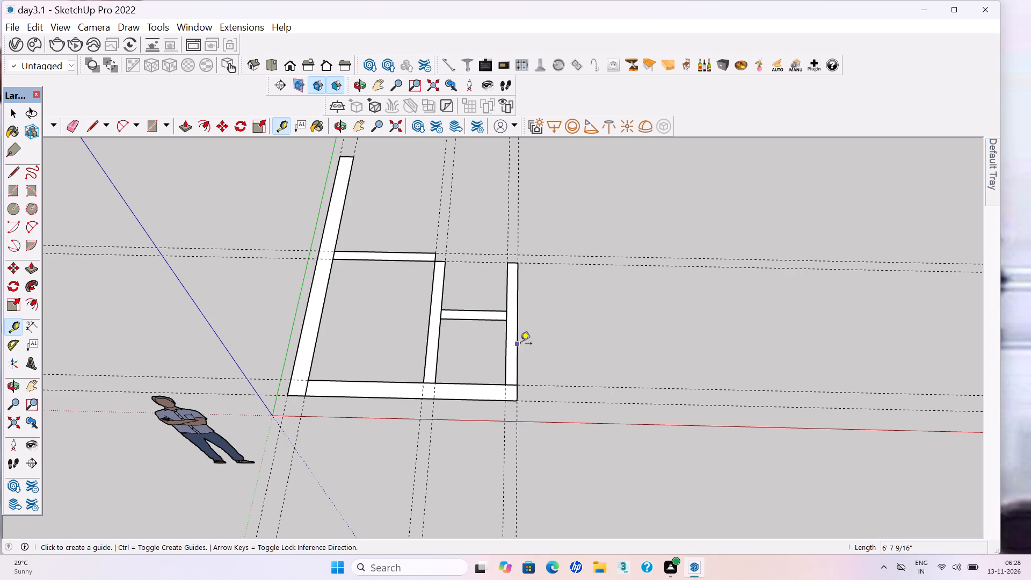
pyautogui.scroll(-4, 562, 412)
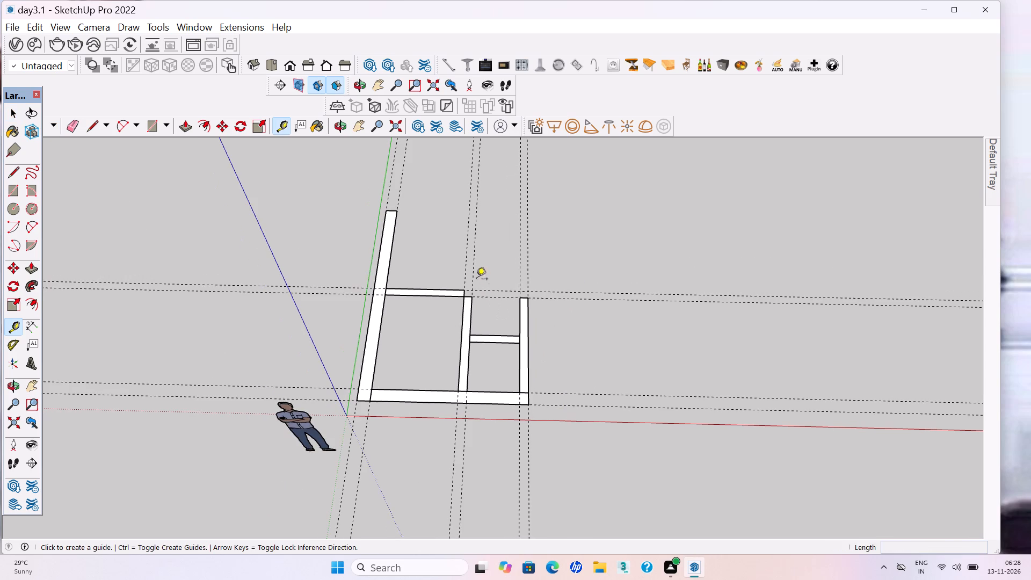
pyautogui.scroll(-3, 560, 375)
pyautogui.moveTo(558, 382); pyautogui.dragTo(556, 336, button='middle')
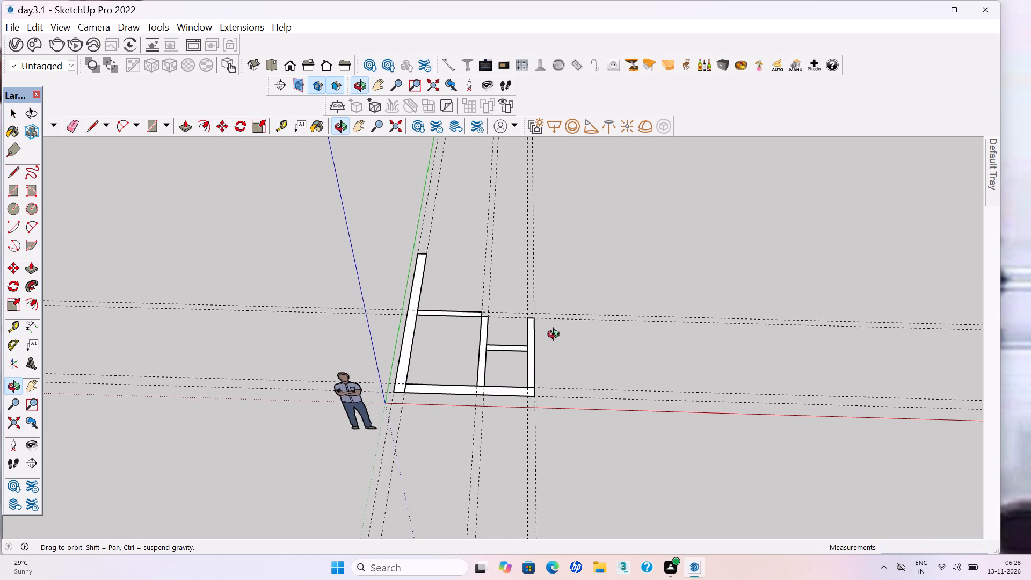
pyautogui.moveTo(556, 336); pyautogui.dragTo(555, 318, button='middle')
pyautogui.scroll(6, 502, 230)
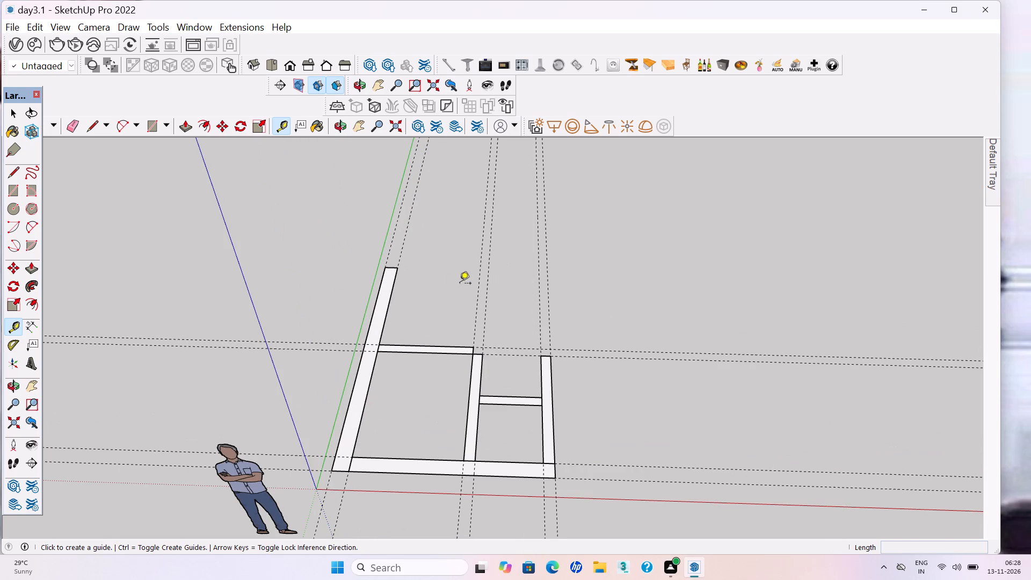
pyautogui.press('t')
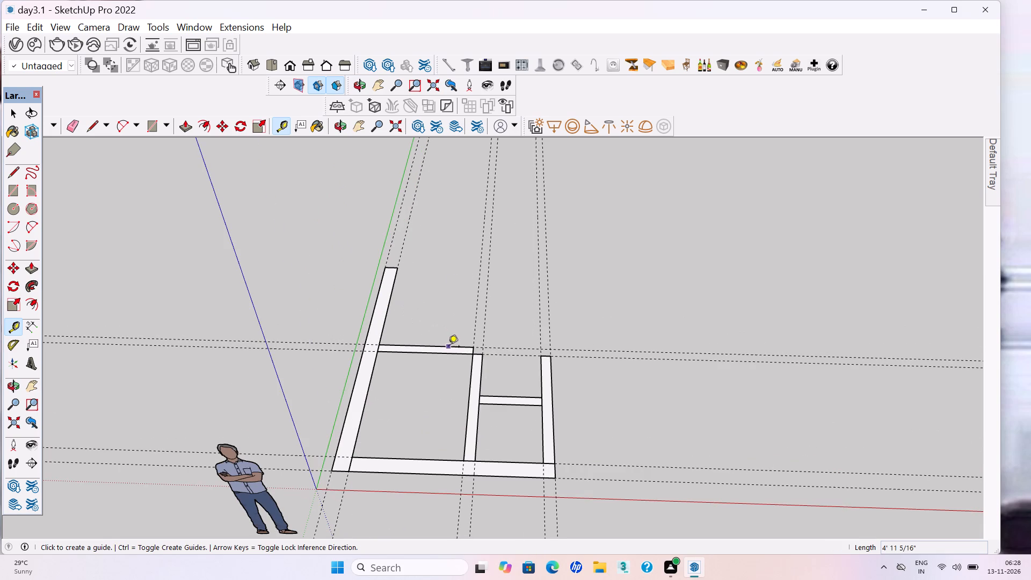
pyautogui.click(448, 347)
pyautogui.click(459, 216)
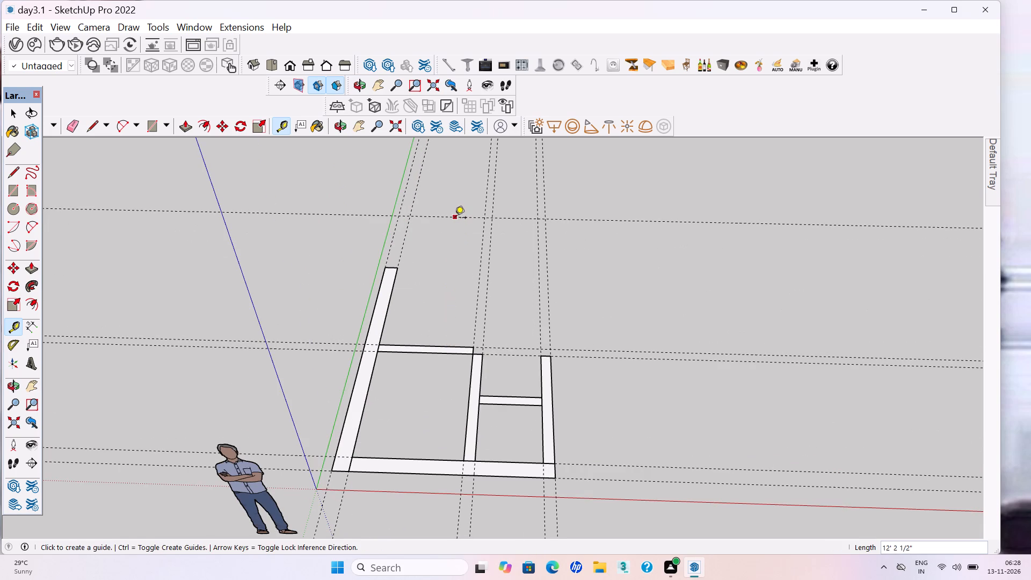
# Place a parallel guide 6" beyond the new guide past the long wall's open end.
pyautogui.click(455, 219)
pyautogui.write('6"')
pyautogui.press('Return')
pyautogui.scroll(4, 434, 206)
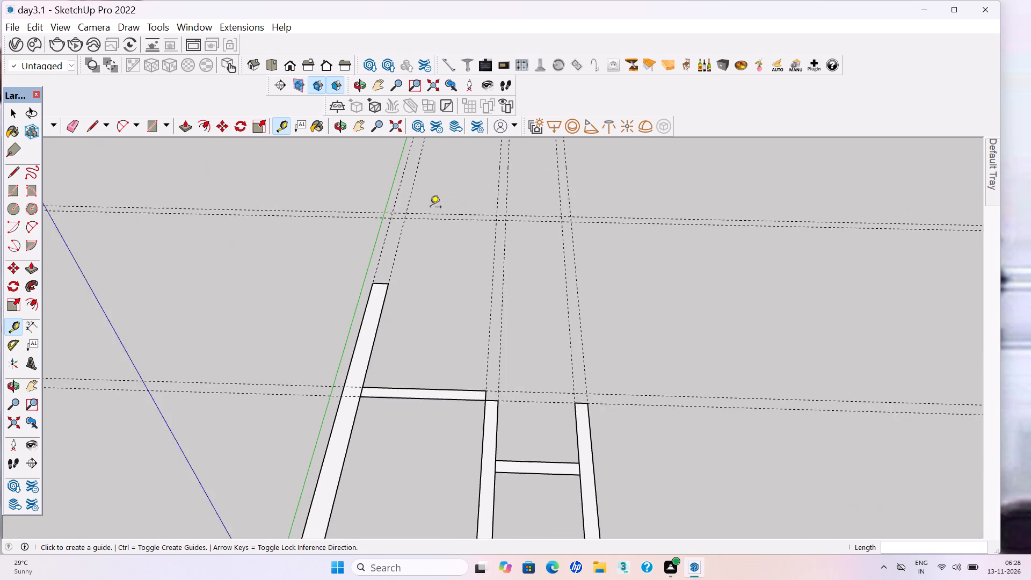
# Scale the long 9" outer wall lengthwise so its open end reaches the farther of the two new guides.
pyautogui.press('space')
pyautogui.click(362, 331)
pyautogui.press('s')
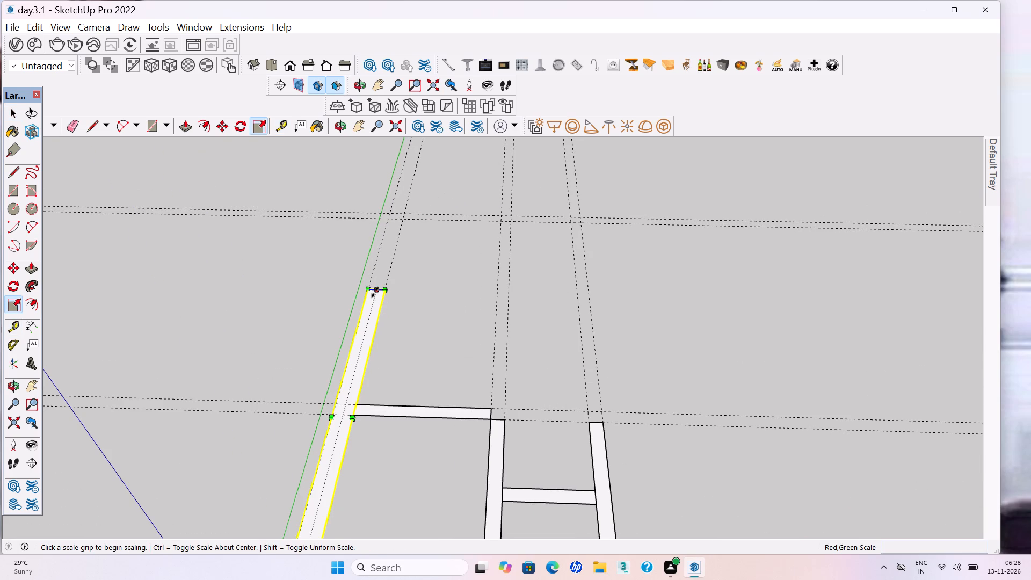
pyautogui.click(375, 292)
pyautogui.click(399, 212)
pyautogui.press('space')
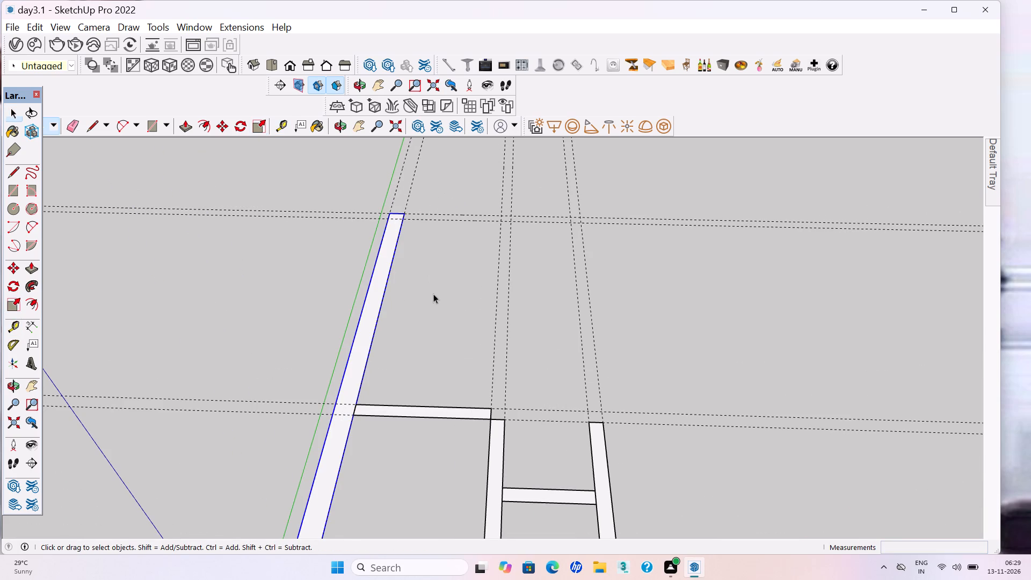
pyautogui.click(434, 294)
# Draw a 6" by about 8' 11" cross wall rectangle between the far guides, from the long wall's inner edge to the outermost guide opposite.
pyautogui.press('r')
pyautogui.scroll(4, 403, 216)
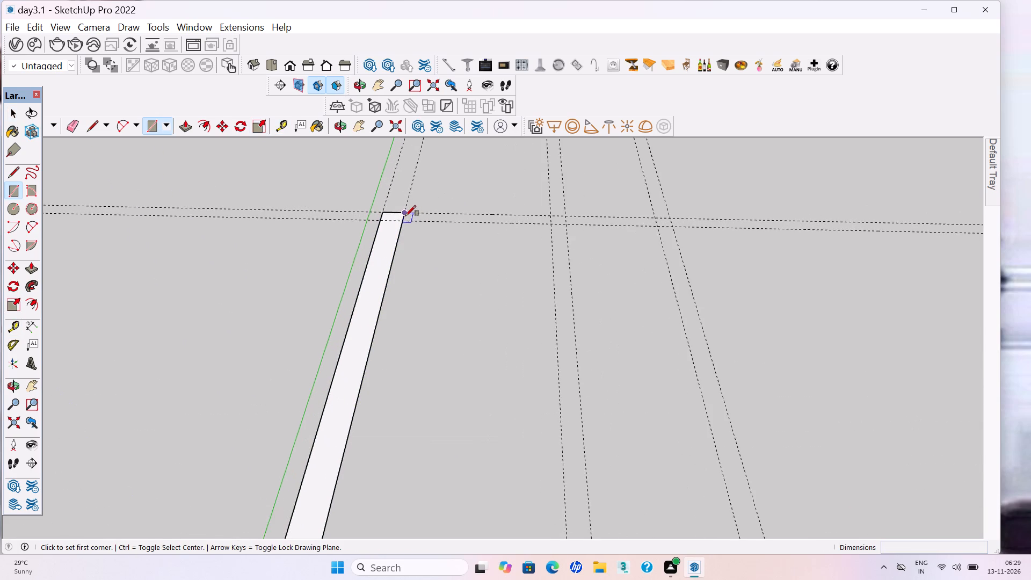
pyautogui.scroll(4, 411, 218)
pyautogui.click(403, 223)
pyautogui.scroll(-5, 355, 260)
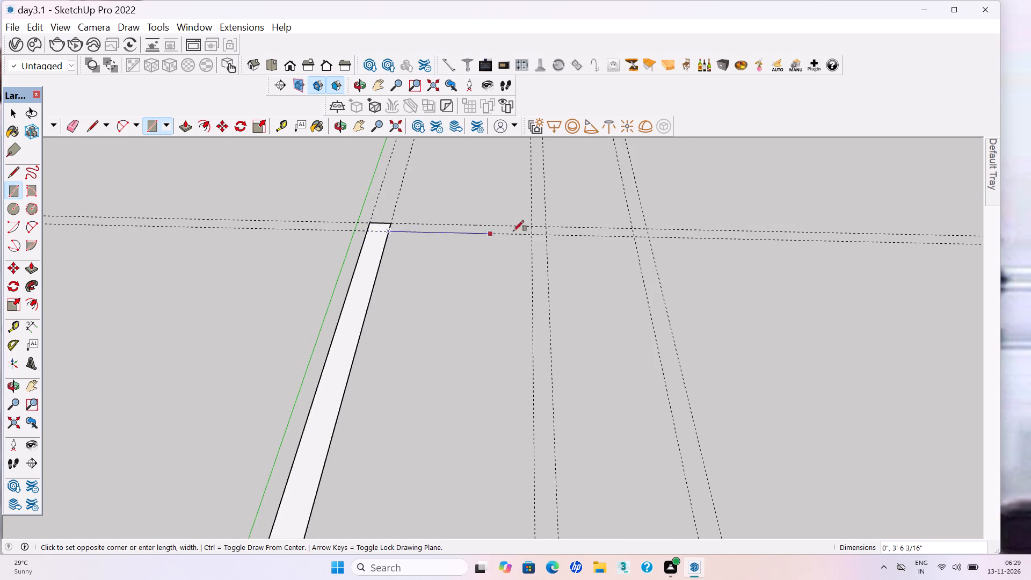
pyautogui.scroll(8, 649, 222)
pyautogui.click(643, 227)
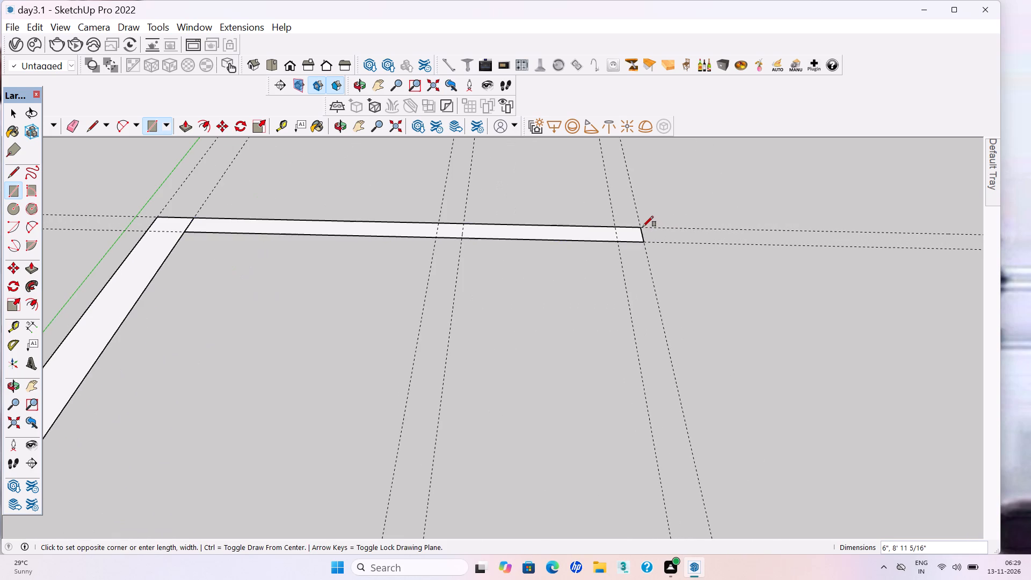
pyautogui.scroll(-15, 553, 212)
pyautogui.press('space')
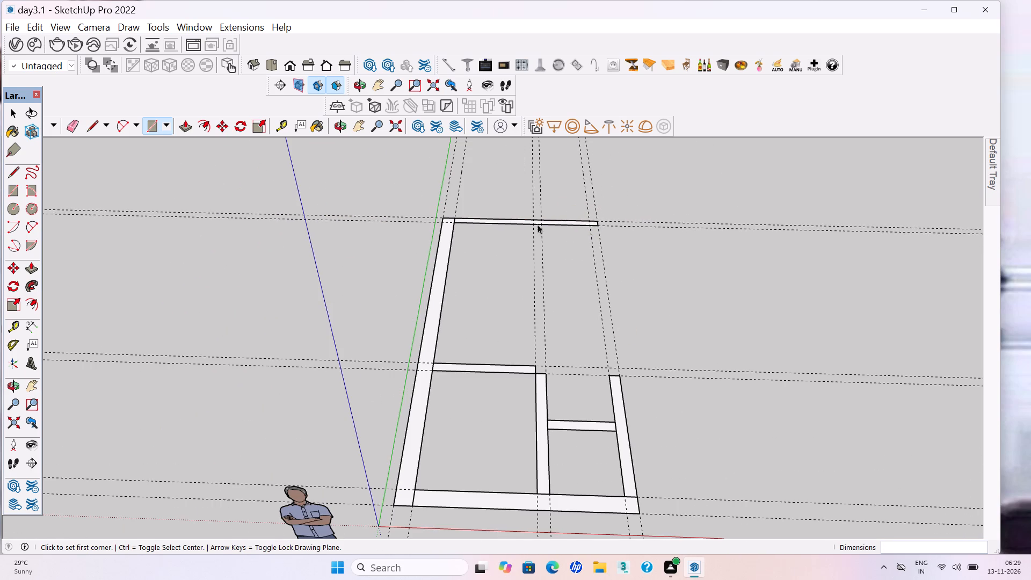
# Make the far cross wall rectangle a group.
pyautogui.scroll(4, 535, 205)
pyautogui.scroll(4, 375, 265)
pyautogui.click(416, 302)
pyautogui.click(496, 318)
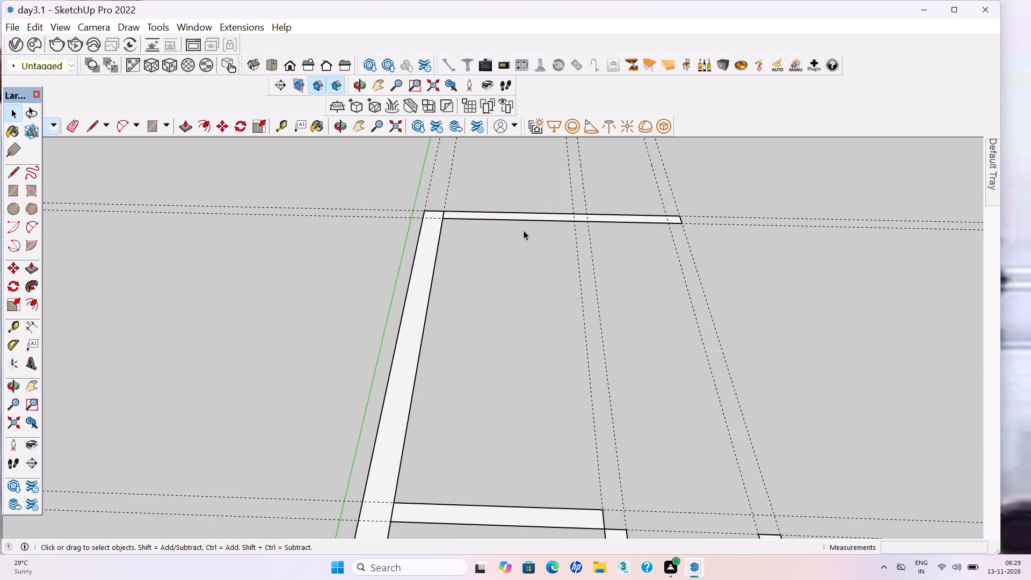
pyautogui.doubleClick(511, 214)
pyautogui.rightClick(511, 214)
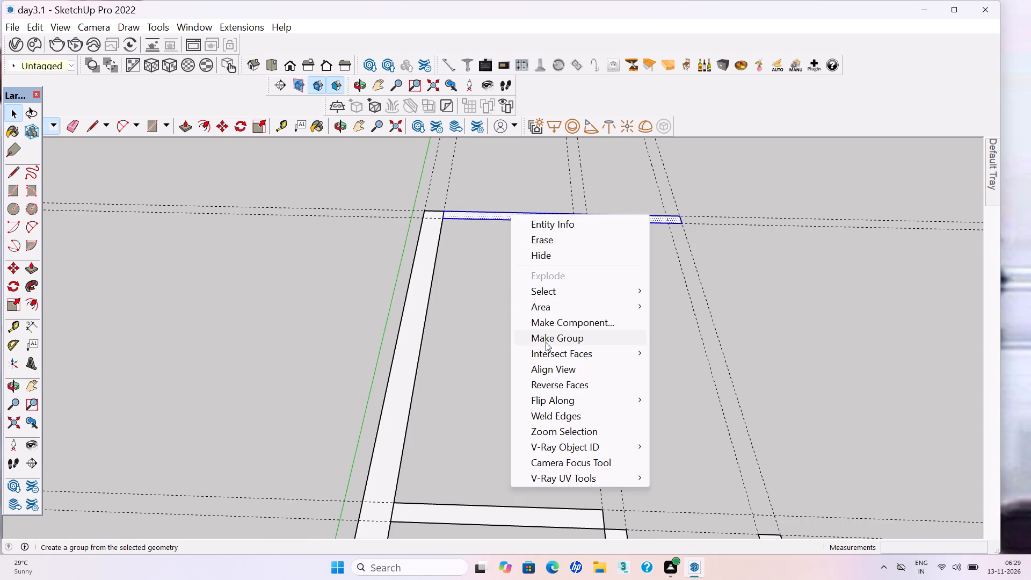
pyautogui.click(543, 335)
pyautogui.click(517, 321)
# Scale the shorter side wall opposite the long wall lengthwise to meet the far cross wall, and save the model.
pyautogui.scroll(-8, 437, 273)
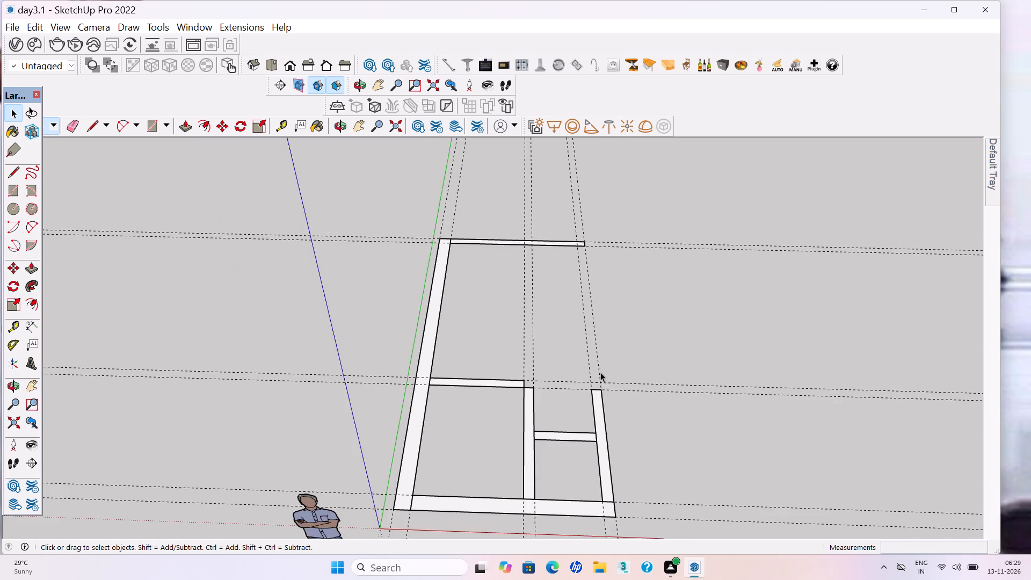
pyautogui.scroll(4, 597, 386)
pyautogui.click(601, 414)
pyautogui.press('s')
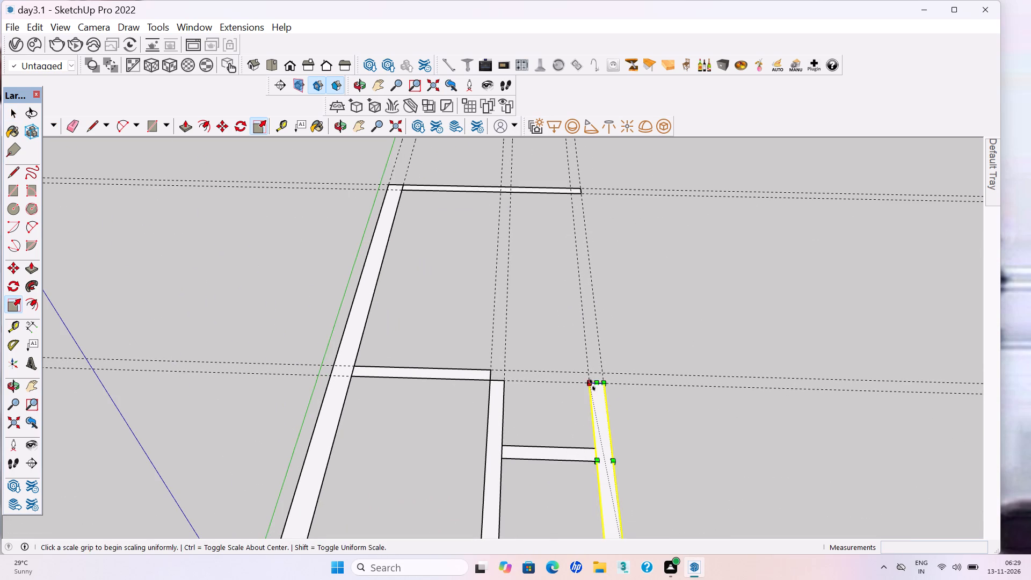
pyautogui.click(598, 382)
pyautogui.scroll(4, 577, 191)
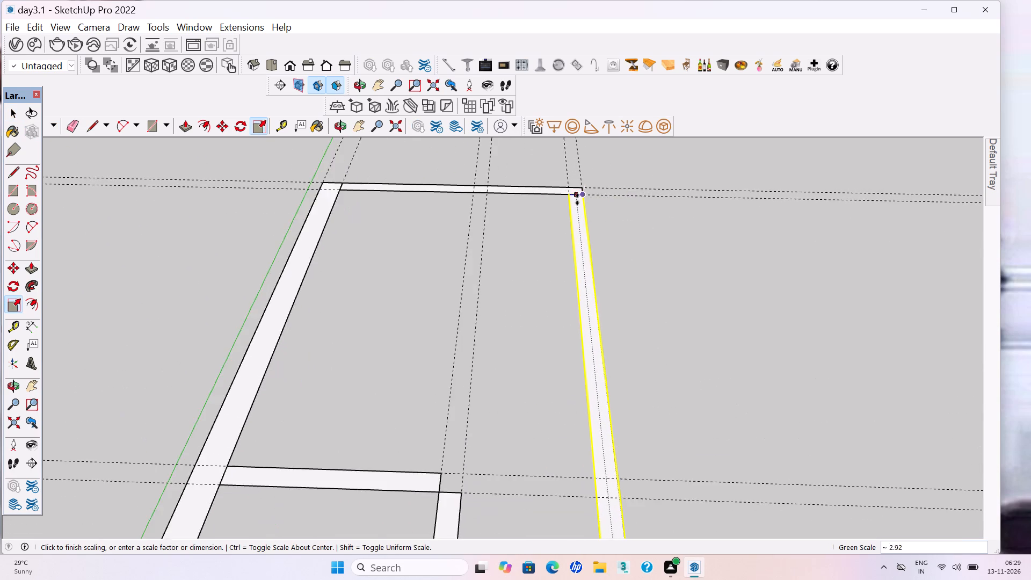
pyautogui.scroll(6, 577, 199)
pyautogui.click(575, 189)
pyautogui.press('space')
pyautogui.click(699, 335)
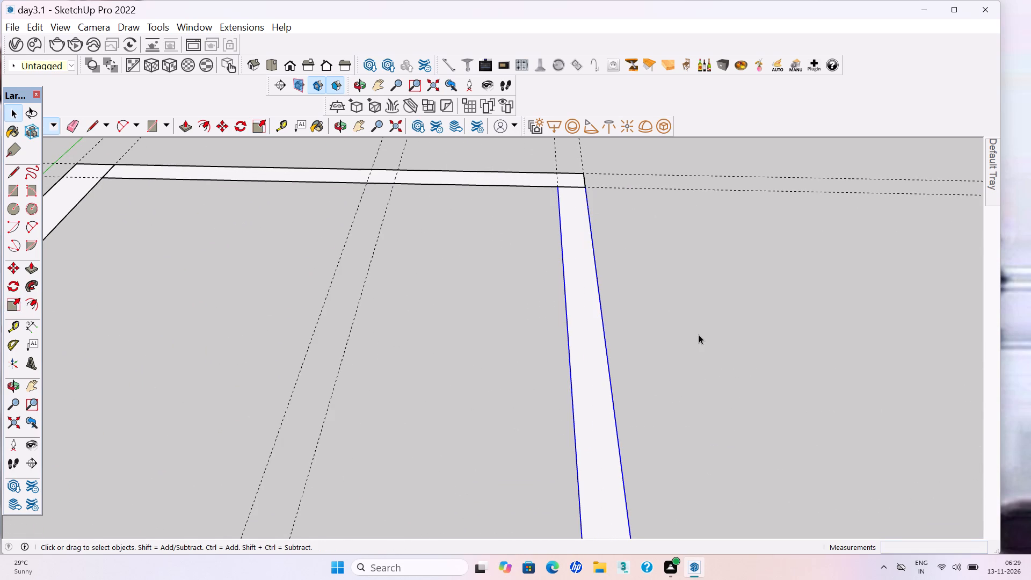
pyautogui.hotkey('ctrl', 's')
pyautogui.hotkey('ctrl', 's')
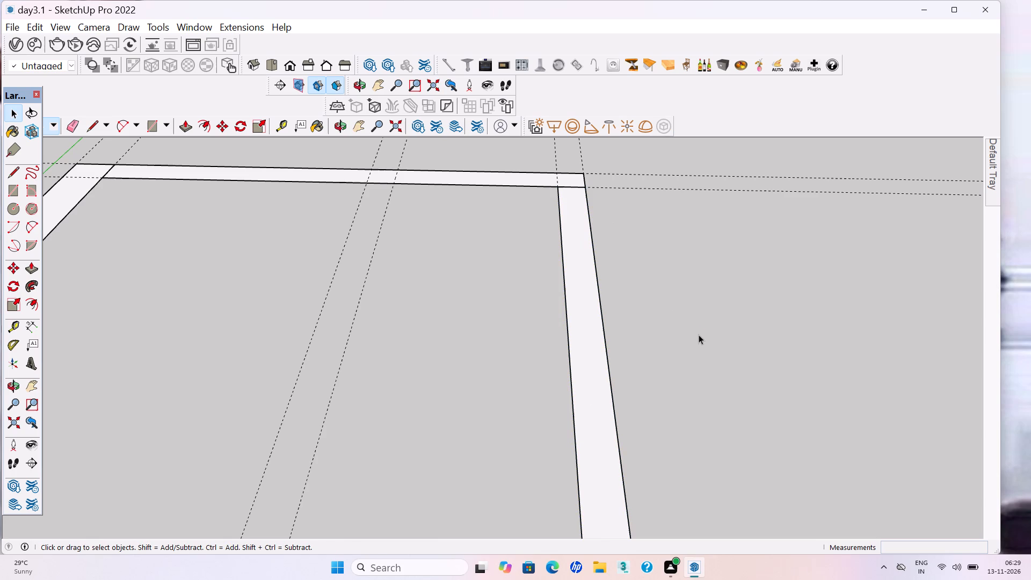
# Delete the two lengthwise guides running through the middle of the upper room.
pyautogui.scroll(-10, 689, 424)
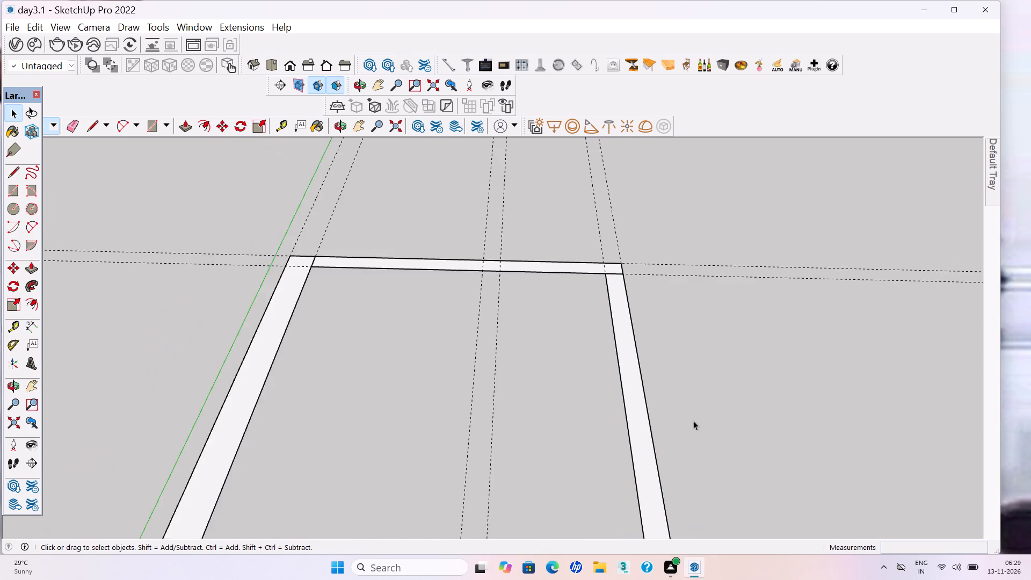
pyautogui.scroll(-4, 693, 421)
pyautogui.scroll(-5, 593, 380)
pyautogui.moveTo(584, 356); pyautogui.dragTo(579, 393, button='middle')
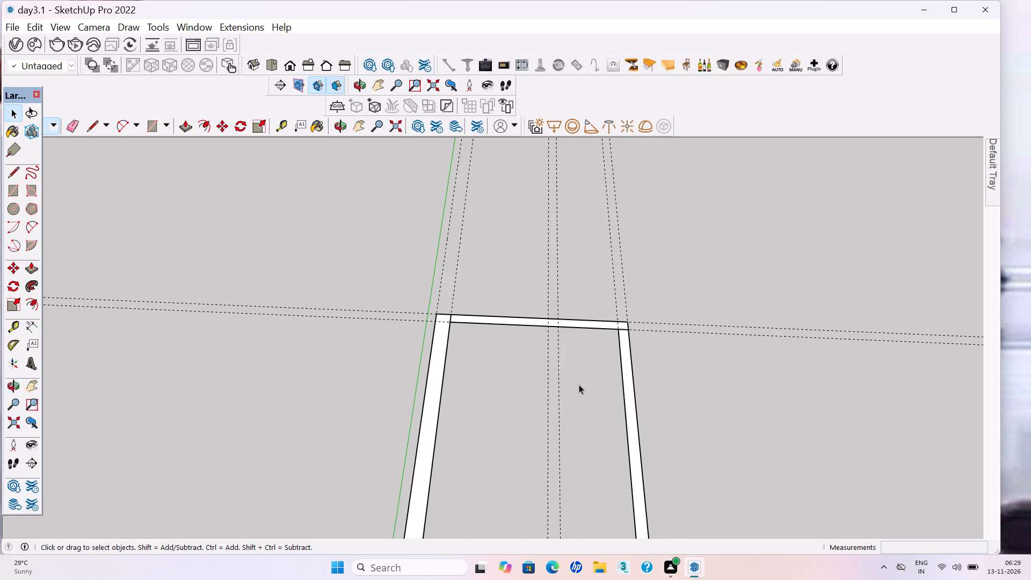
pyautogui.scroll(-3, 555, 285)
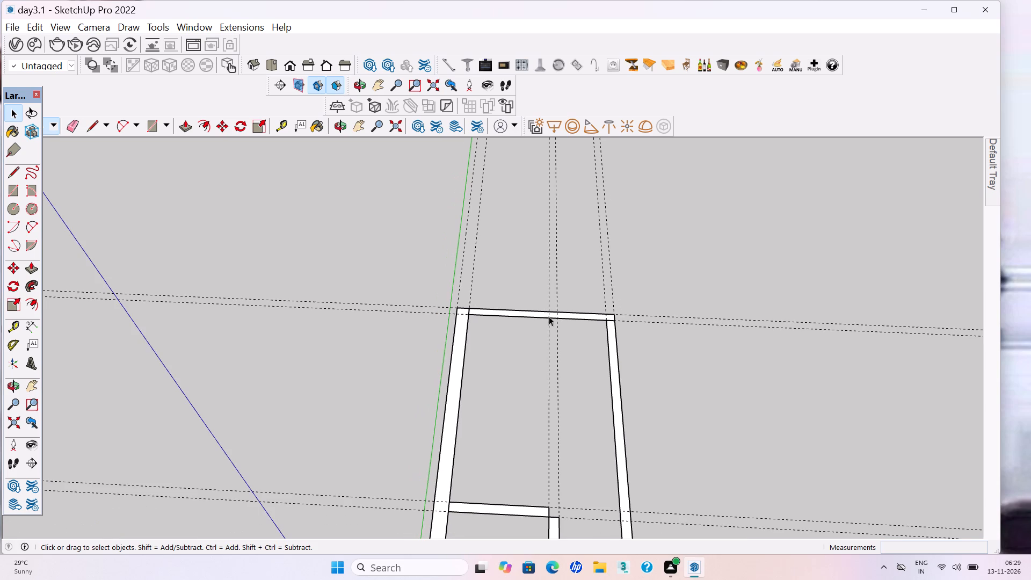
pyautogui.moveTo(573, 456); pyautogui.dragTo(526, 411)
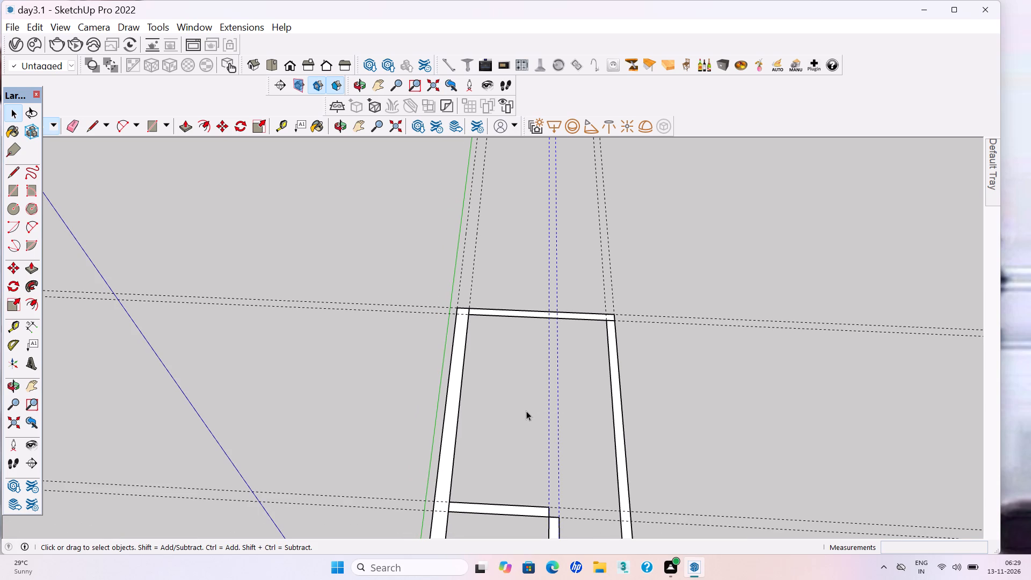
pyautogui.press('Delete')
# Place a guide about 3' 10" from the long wall's inner edge and a second guide 6" beyond it.
pyautogui.press('t')
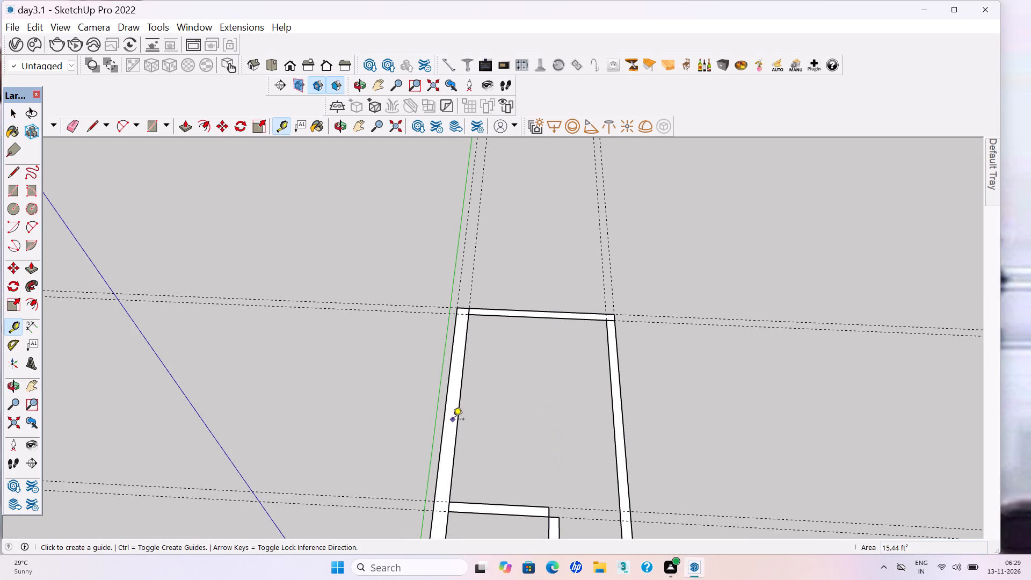
pyautogui.click(455, 423)
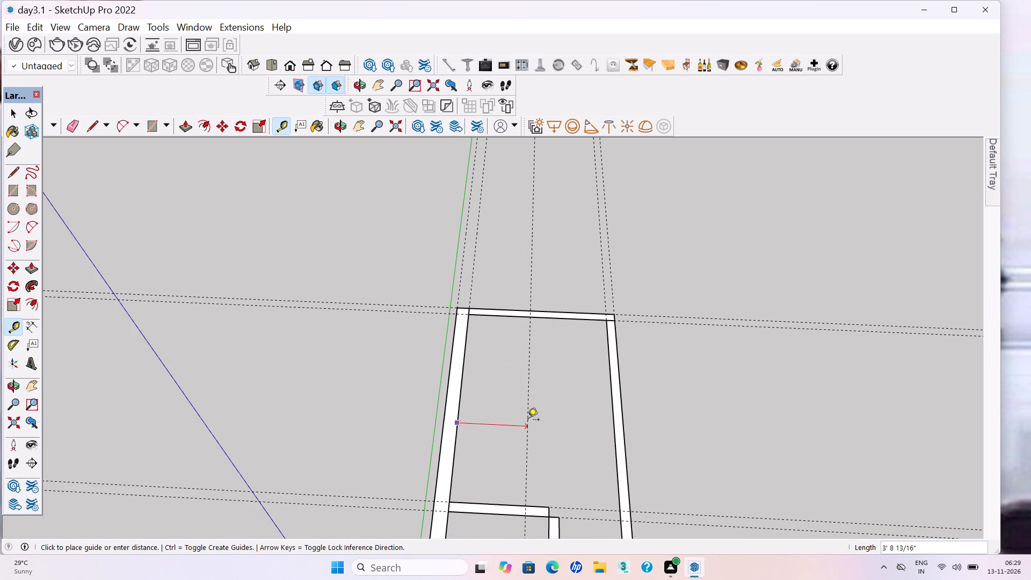
pyautogui.click(529, 421)
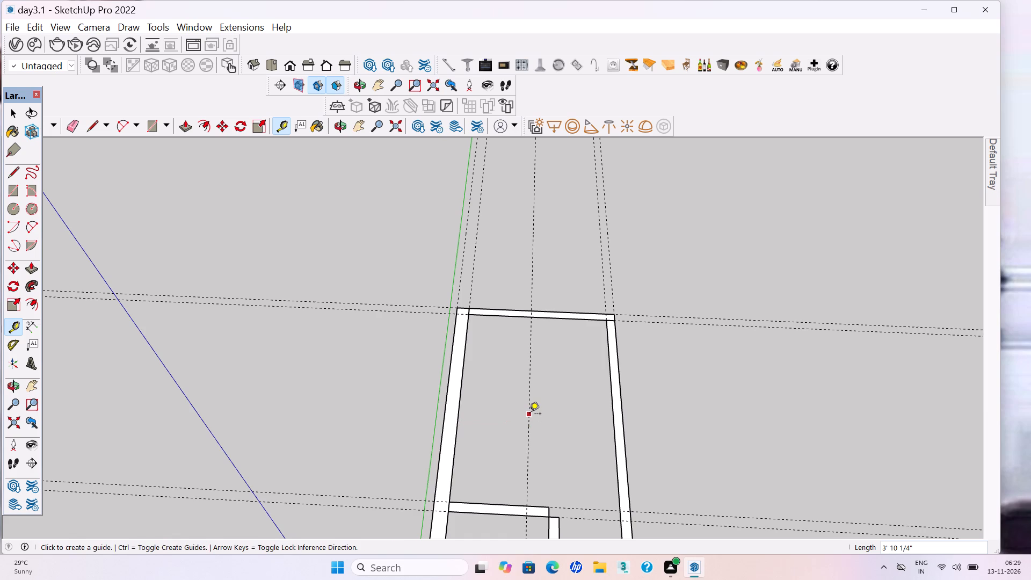
pyautogui.click(529, 415)
pyautogui.write('6"')
pyautogui.press('Return')
# Draw a 6" wide partition rectangle on the new guide pair, from the far cross wall partway down into the upper room.
pyautogui.press('r')
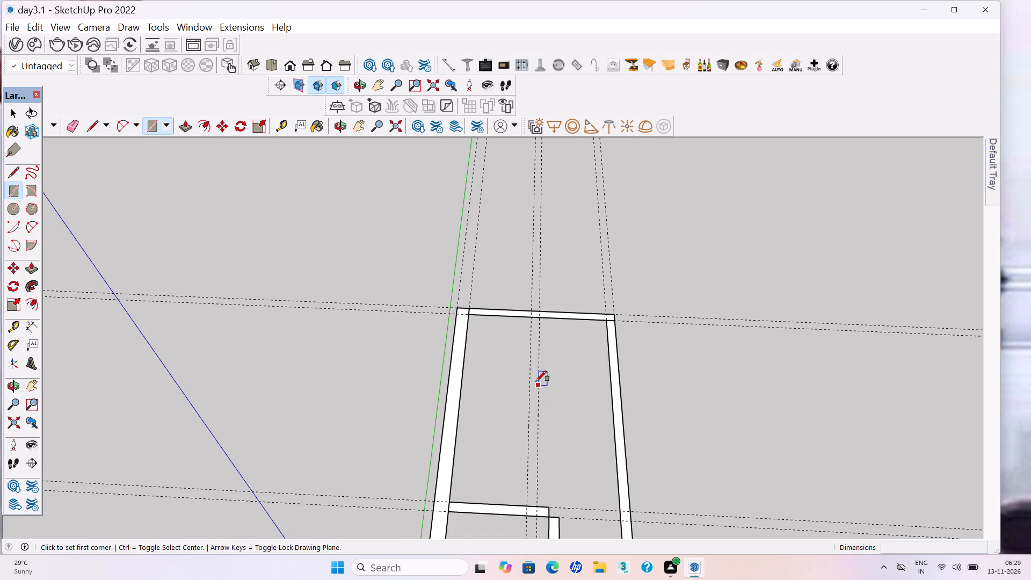
pyautogui.scroll(3, 531, 330)
pyautogui.click(533, 313)
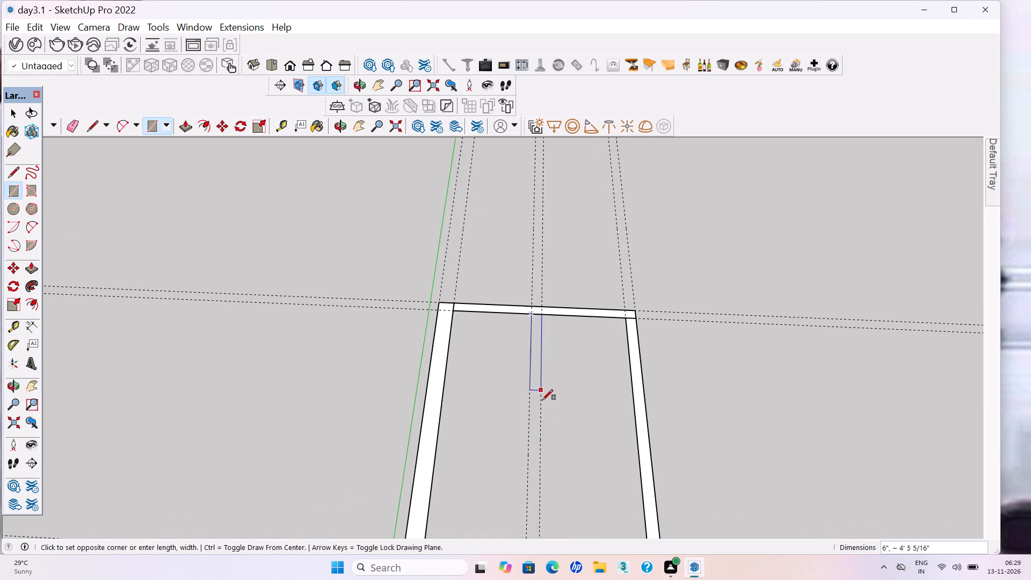
pyautogui.click(539, 455)
pyautogui.press('space')
# Make the new lengthwise partition rectangle in the upper room a group.
pyautogui.doubleClick(532, 434)
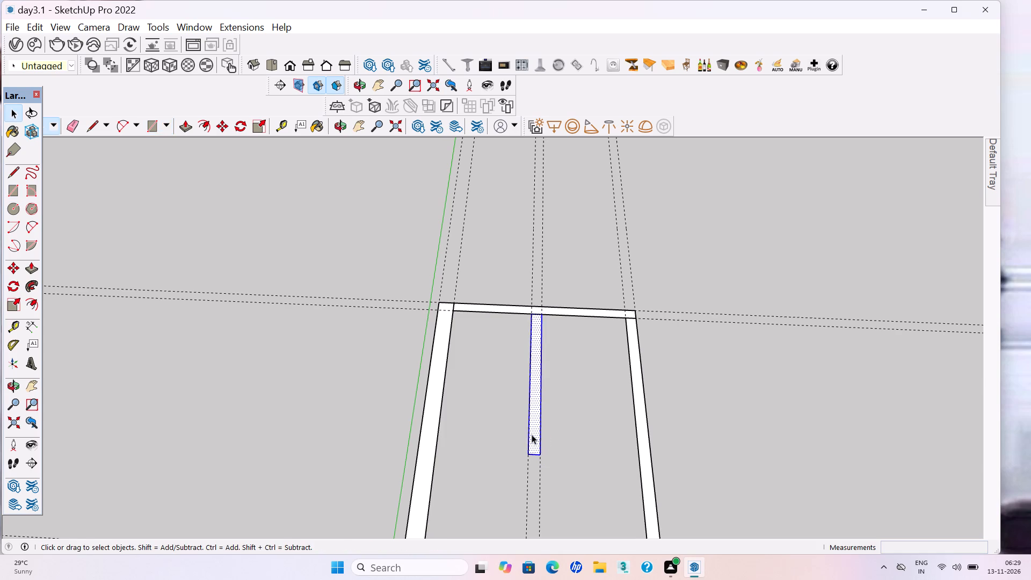
pyautogui.rightClick(532, 434)
pyautogui.click(558, 287)
pyautogui.click(569, 404)
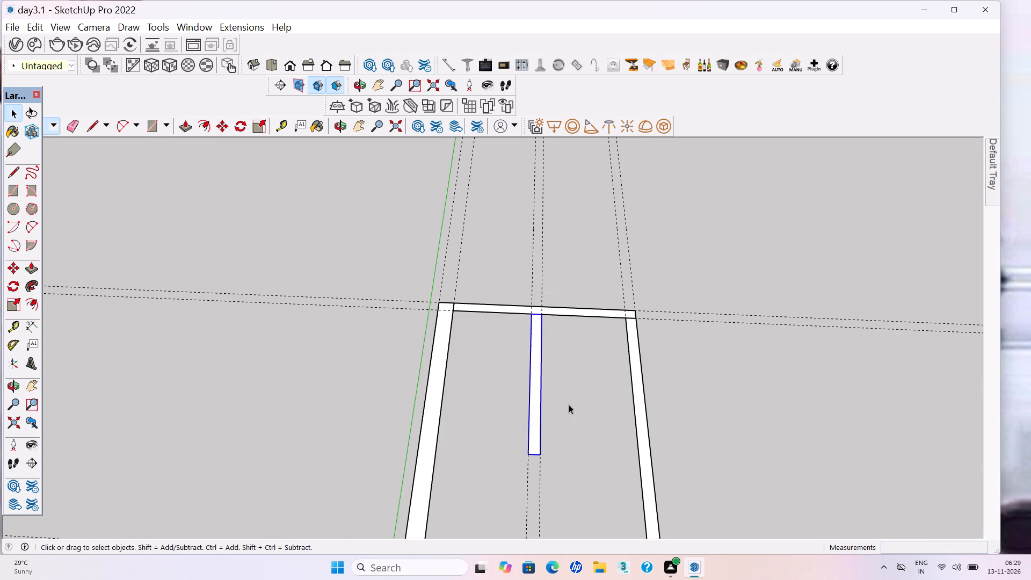
# Place a guide about 6' 7" from the far cross wall's inner edge and a second guide 6" beyond it.
pyautogui.scroll(-4, 510, 344)
pyautogui.moveTo(564, 357); pyautogui.dragTo(517, 383, button='middle')
pyautogui.middleClick(517, 383)
pyautogui.scroll(1, 497, 394)
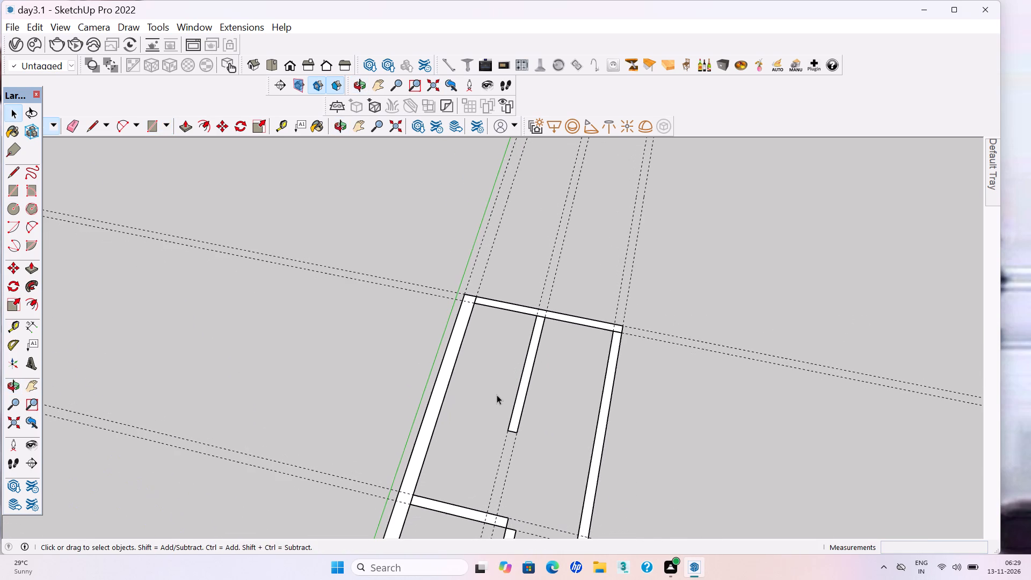
pyautogui.press('t')
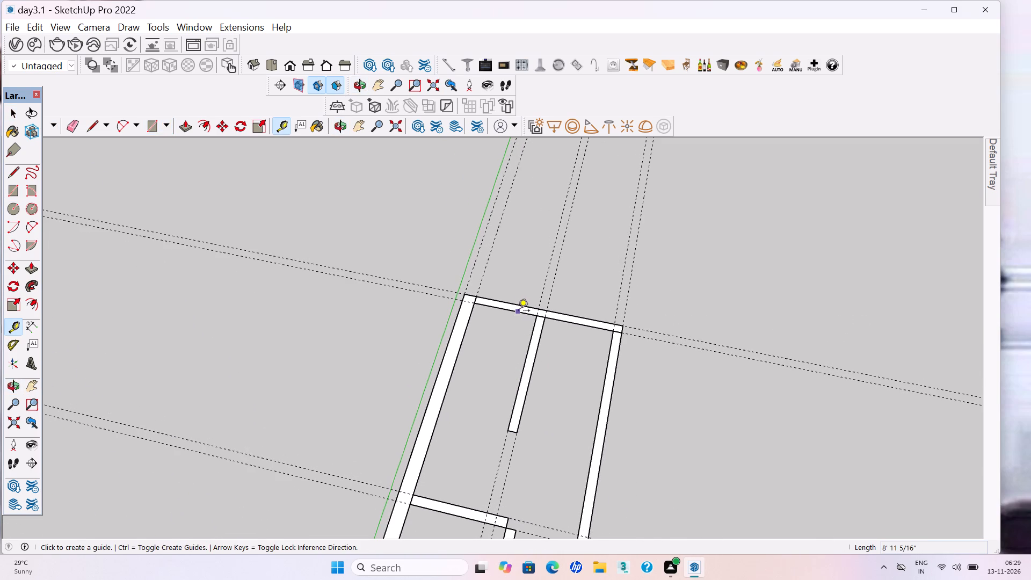
pyautogui.click(518, 311)
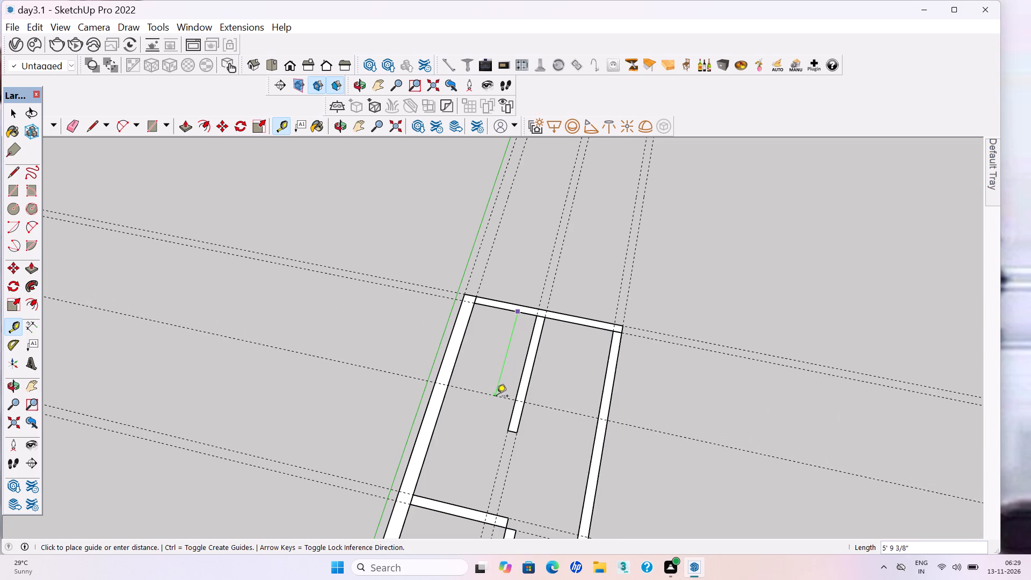
pyautogui.click(483, 407)
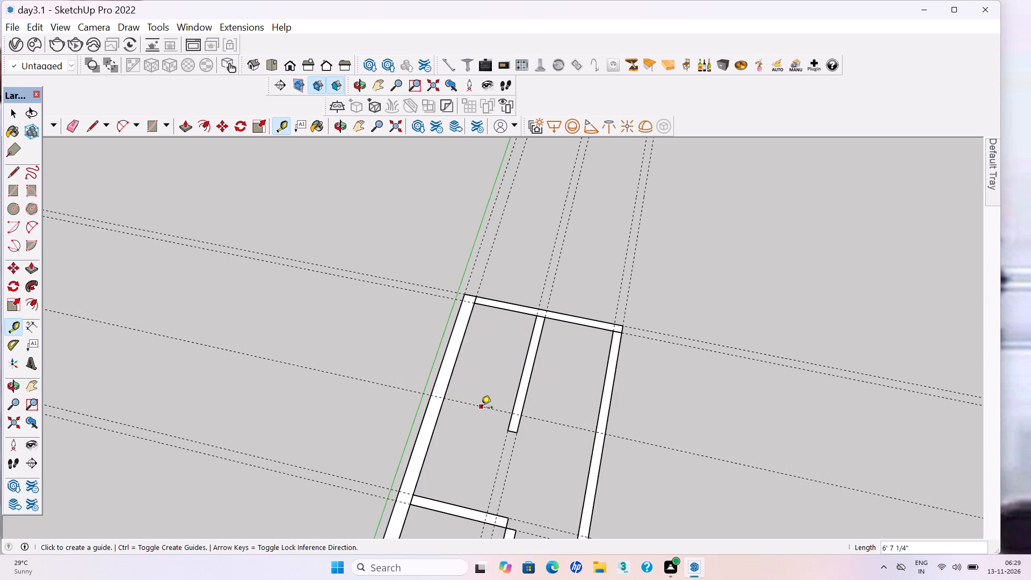
pyautogui.click(481, 408)
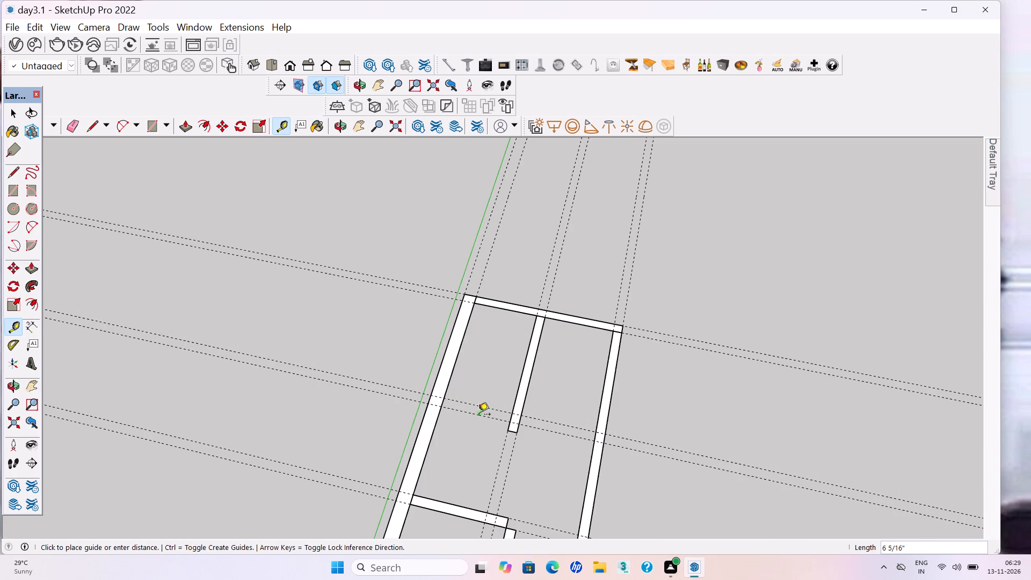
pyautogui.write('6:')
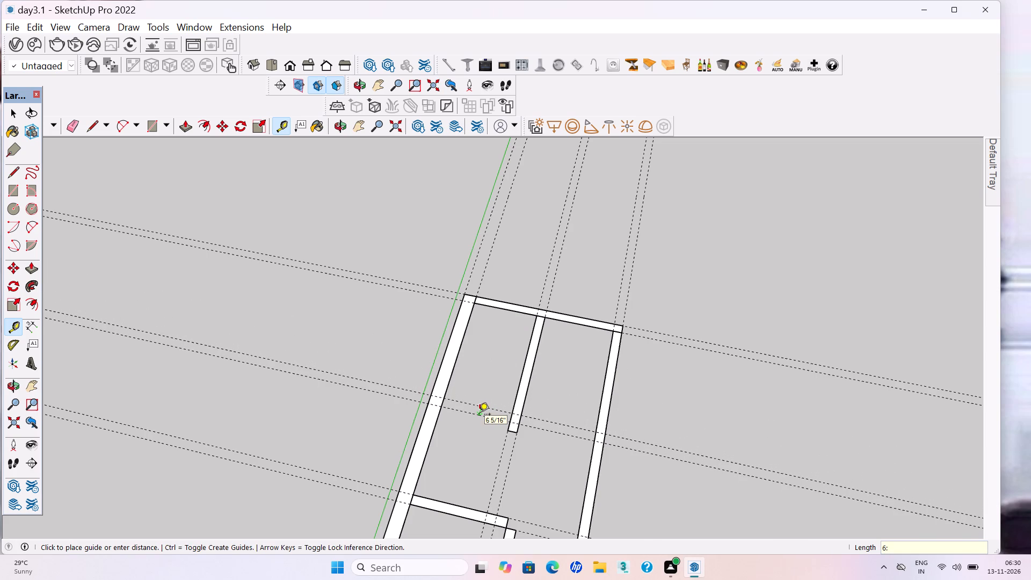
pyautogui.press('BackSpace')
pyautogui.hotkey('shift', '"')
pyautogui.press('Return')
# Draw a 6" partition rectangle on the new guide pair, from the lengthwise partition to the long wall's inner edge.
pyautogui.scroll(6, 485, 432)
pyautogui.press('r')
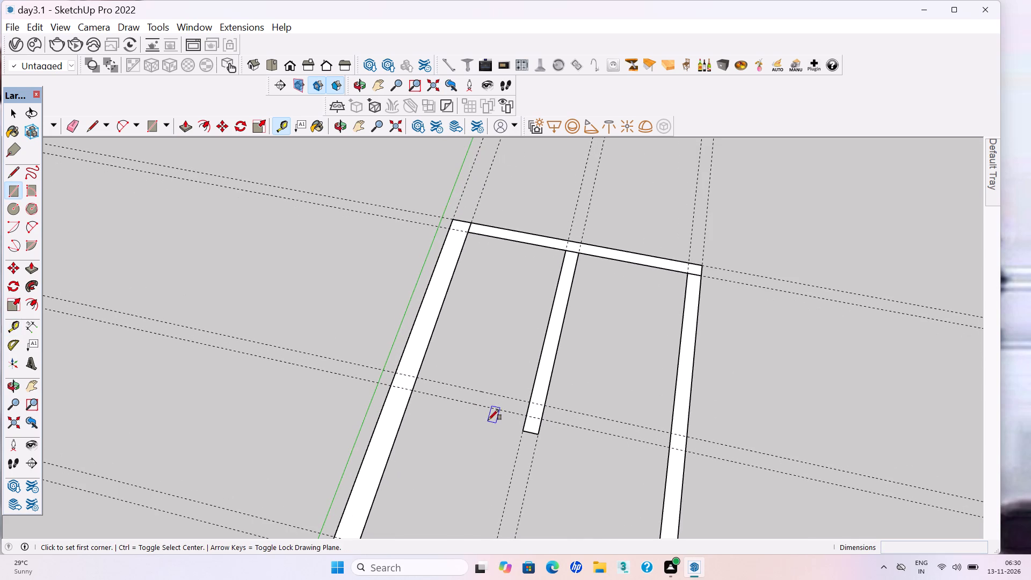
pyautogui.click(526, 416)
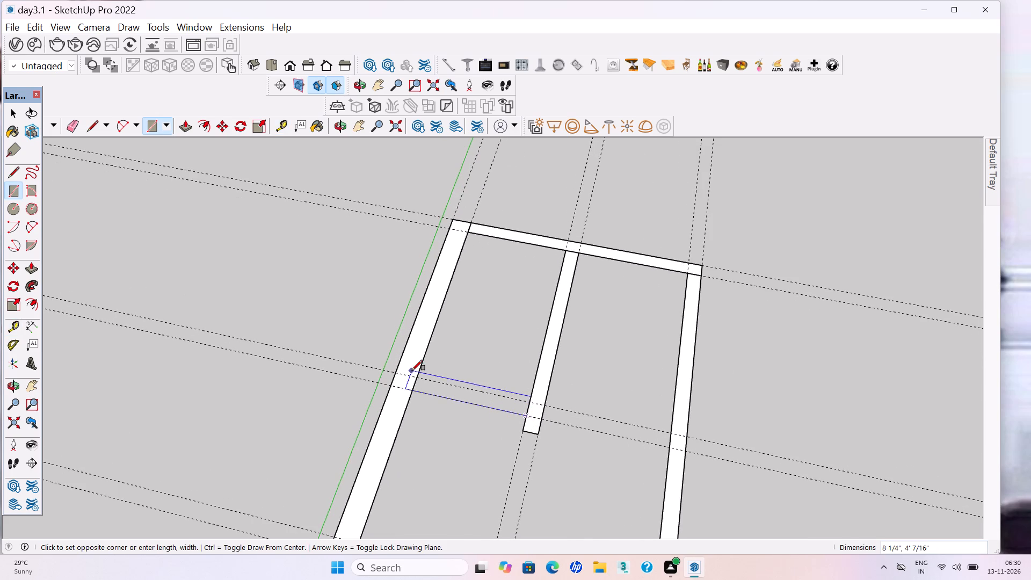
pyautogui.click(419, 378)
pyautogui.scroll(2, 468, 409)
pyautogui.press('space')
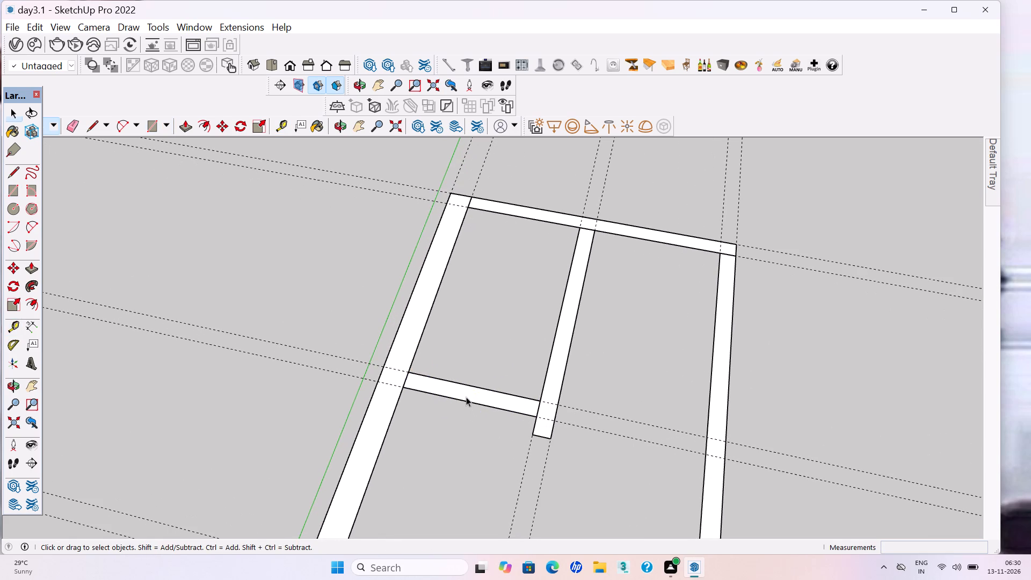
# Make the new 6" cross partition rectangle in the upper room a group and save the model.
pyautogui.doubleClick(466, 396)
pyautogui.rightClick(466, 396)
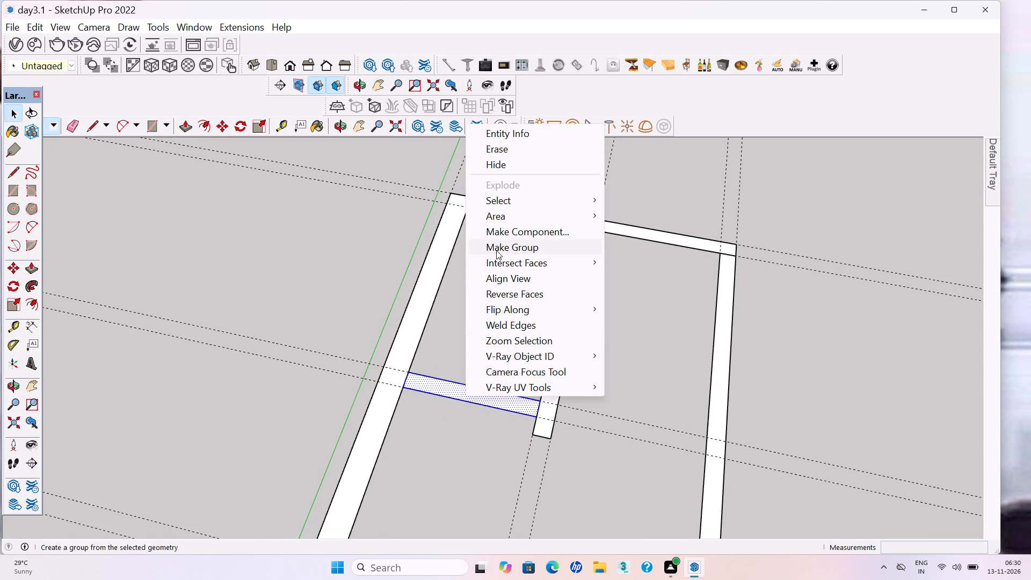
pyautogui.click(497, 248)
pyautogui.click(512, 334)
pyautogui.hotkey('ctrl', 's')
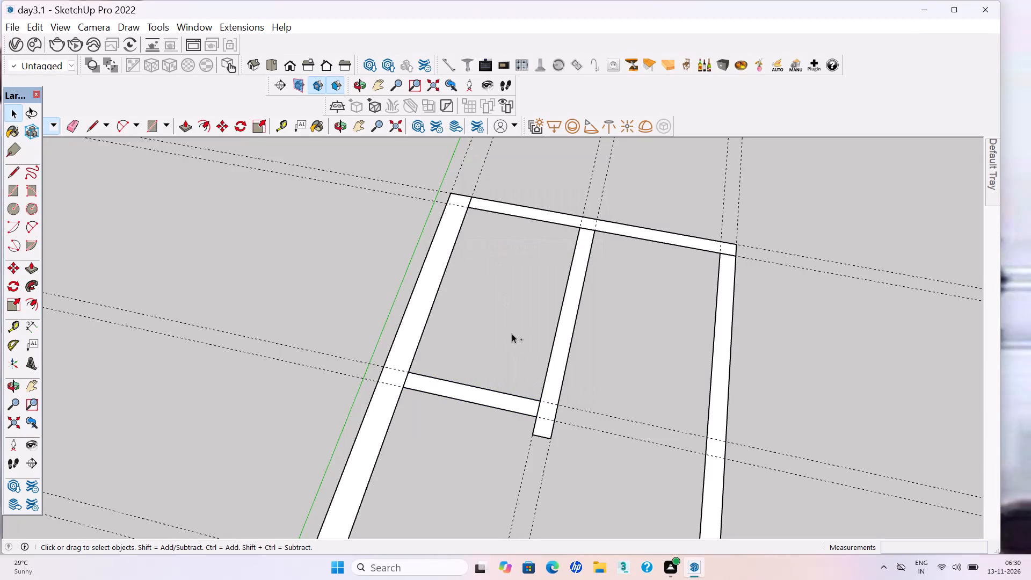
# Delete the guide pair along the upper room's short cross partition and the guide pair along its lengthwise partition.
pyautogui.scroll(-7, 486, 346)
pyautogui.moveTo(544, 403); pyautogui.dragTo(420, 383, button='middle')
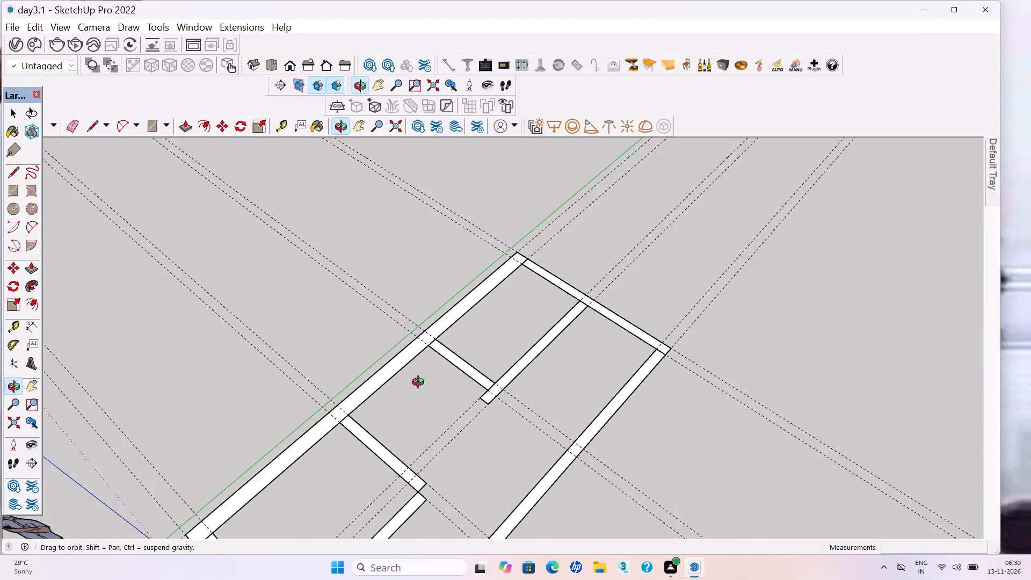
pyautogui.moveTo(420, 383); pyautogui.dragTo(607, 371, button='middle')
pyautogui.middleClick(604, 378)
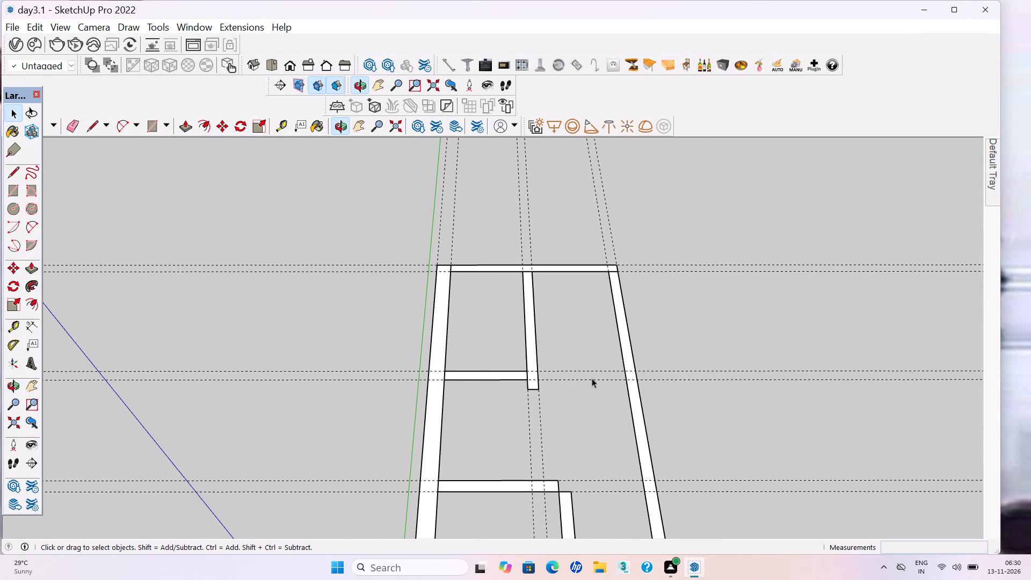
pyautogui.scroll(-4, 461, 347)
pyautogui.moveTo(699, 385); pyautogui.dragTo(676, 339)
pyautogui.press('Delete')
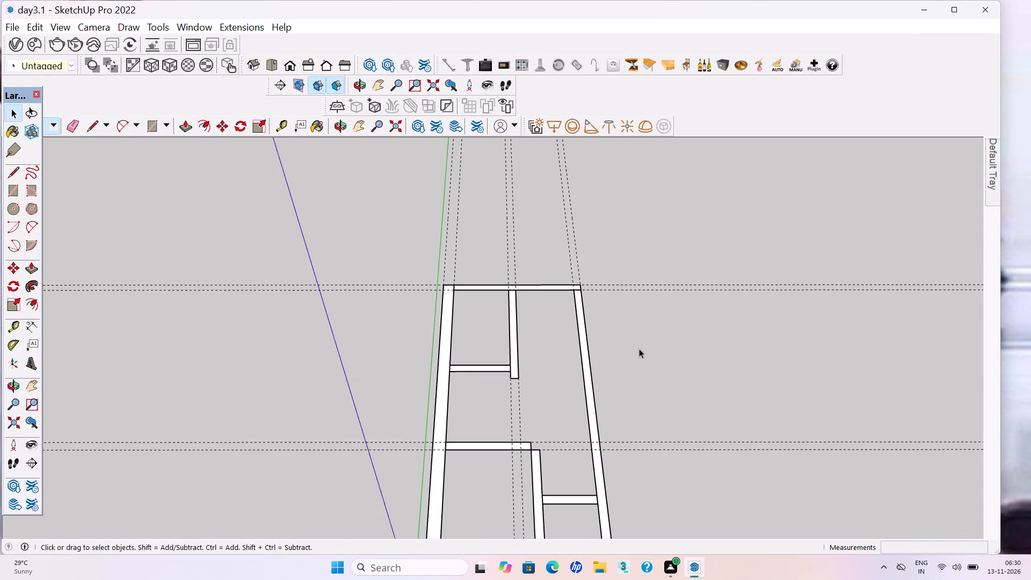
pyautogui.moveTo(539, 416); pyautogui.dragTo(478, 400)
pyautogui.press('Delete')
# Extrude the face inside the long outer wall group beside the green axis up 10' and save the model.
pyautogui.scroll(-3, 549, 354)
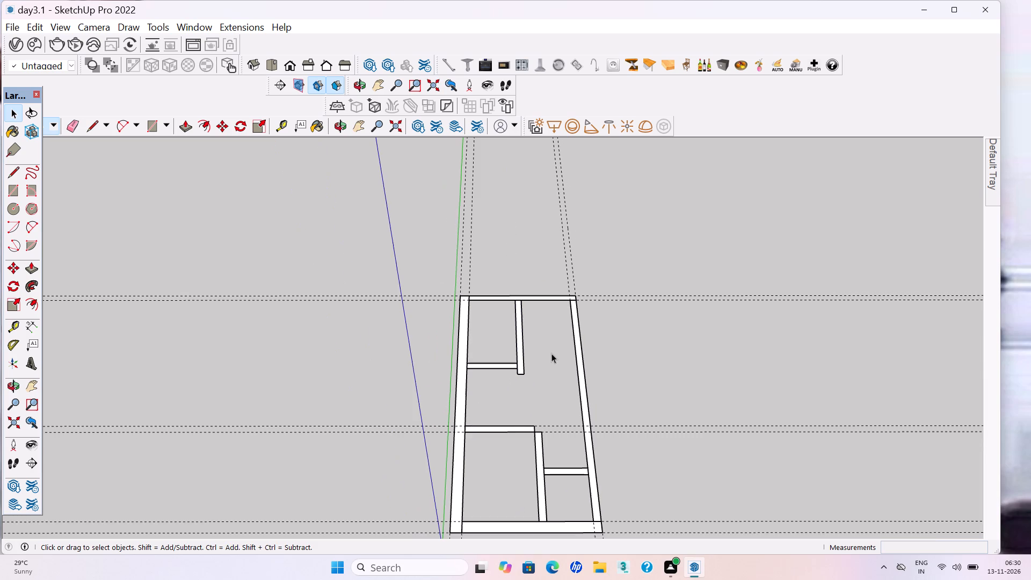
pyautogui.scroll(5, 447, 504)
pyautogui.doubleClick(456, 509)
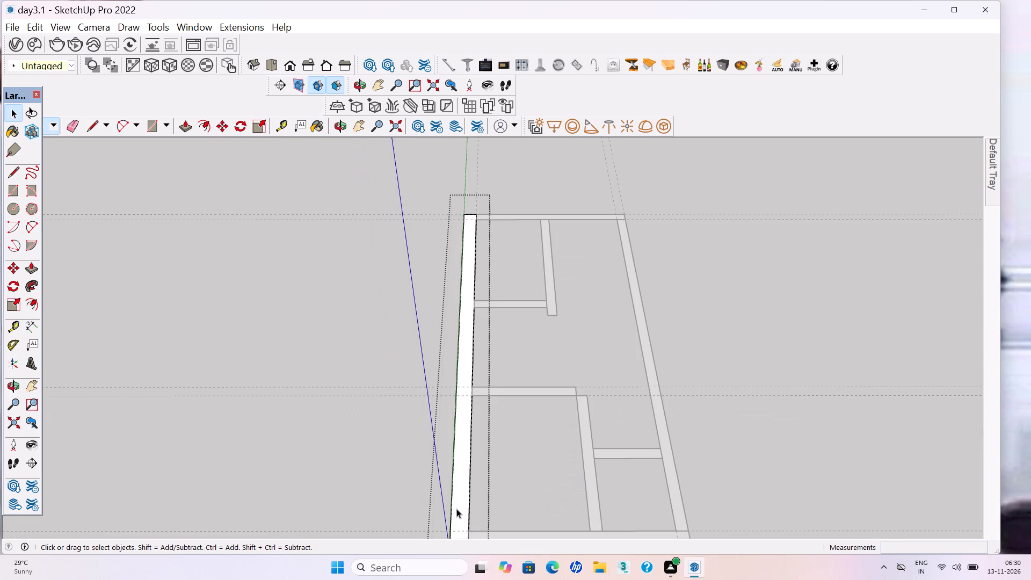
pyautogui.click(460, 514)
pyautogui.press('p')
pyautogui.click(460, 514)
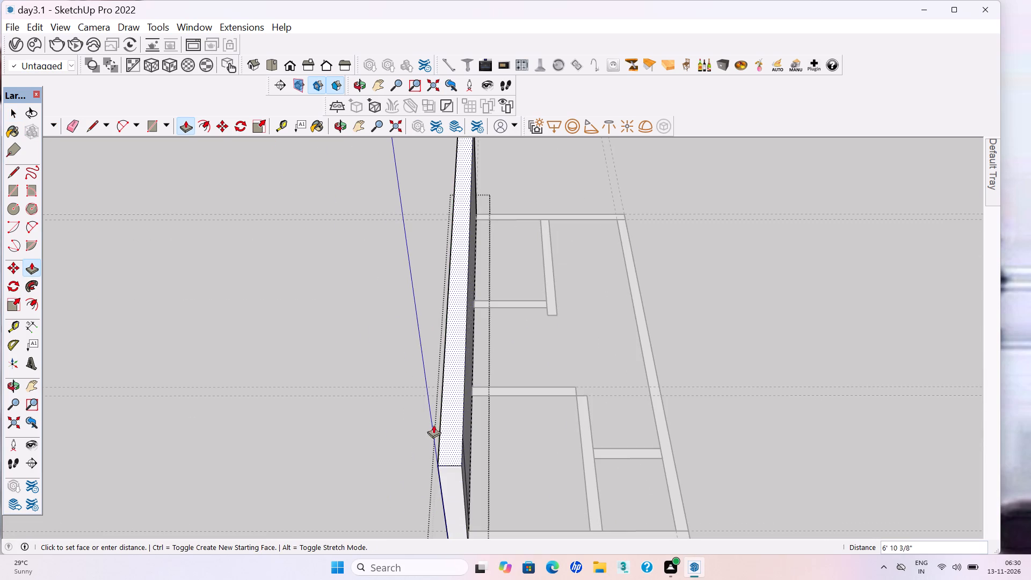
pyautogui.write("10'")
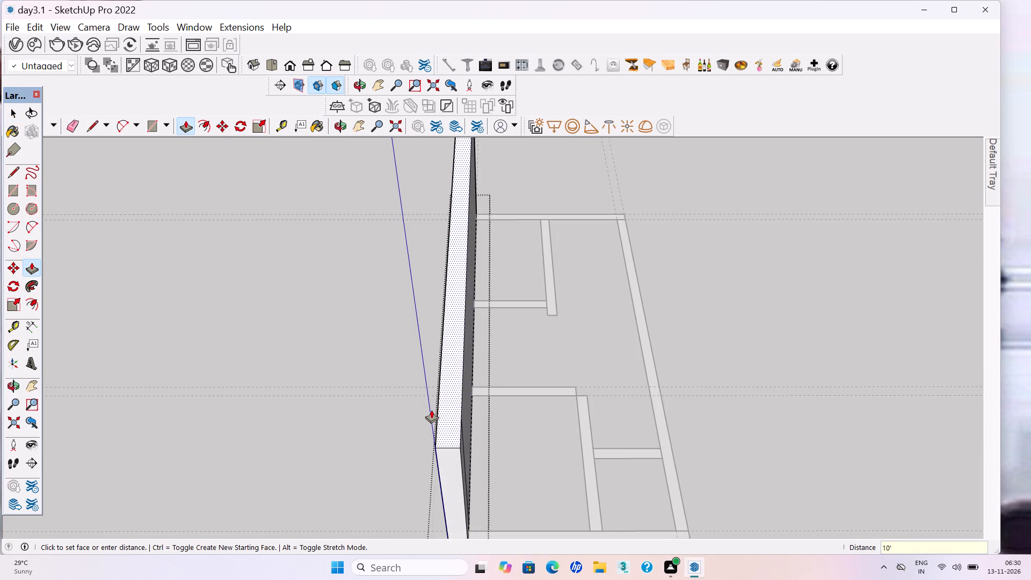
pyautogui.press('Return')
pyautogui.press('space')
pyautogui.click(273, 379)
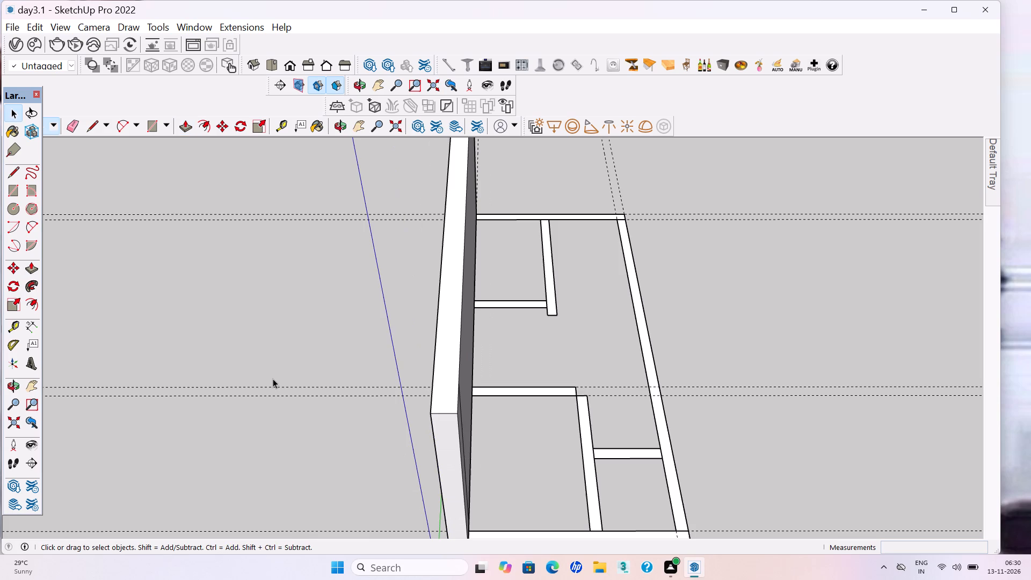
pyautogui.hotkey('ctrl', 's')
pyautogui.hotkey('ctrl', 's')
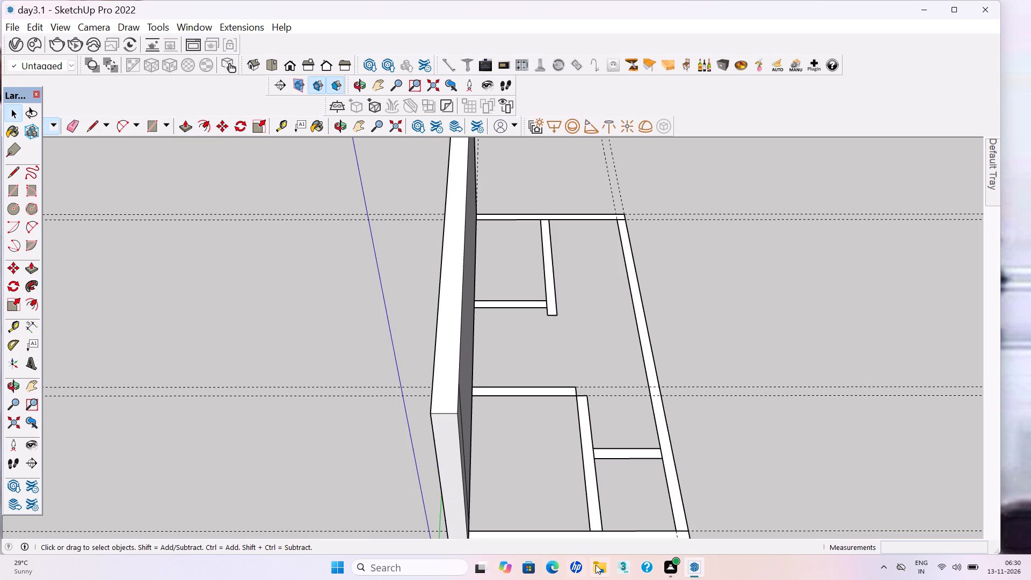
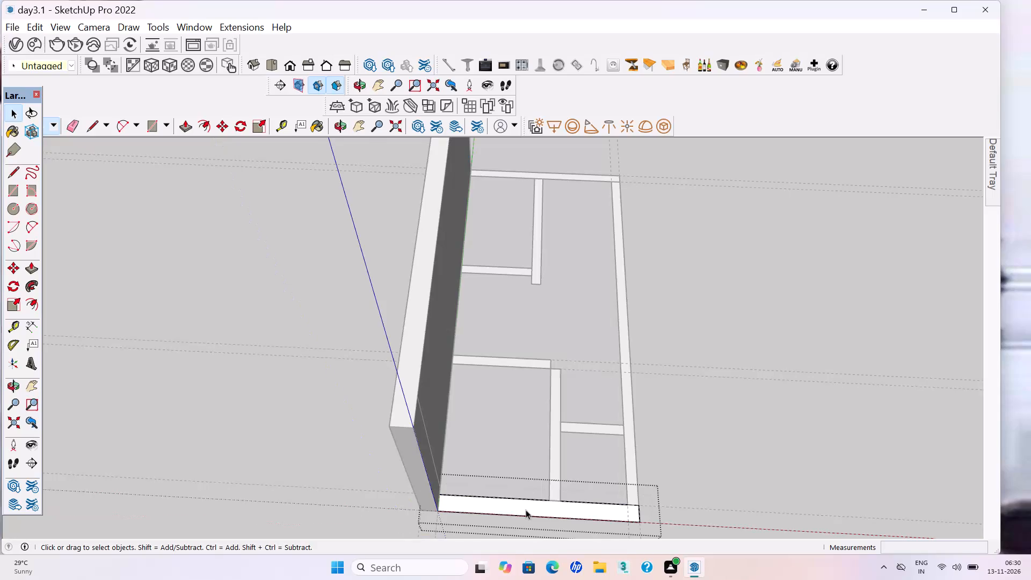
# Extrude the face inside the short outer wall group along the red axis up to the raised long wall's top.
pyautogui.click(526, 510)
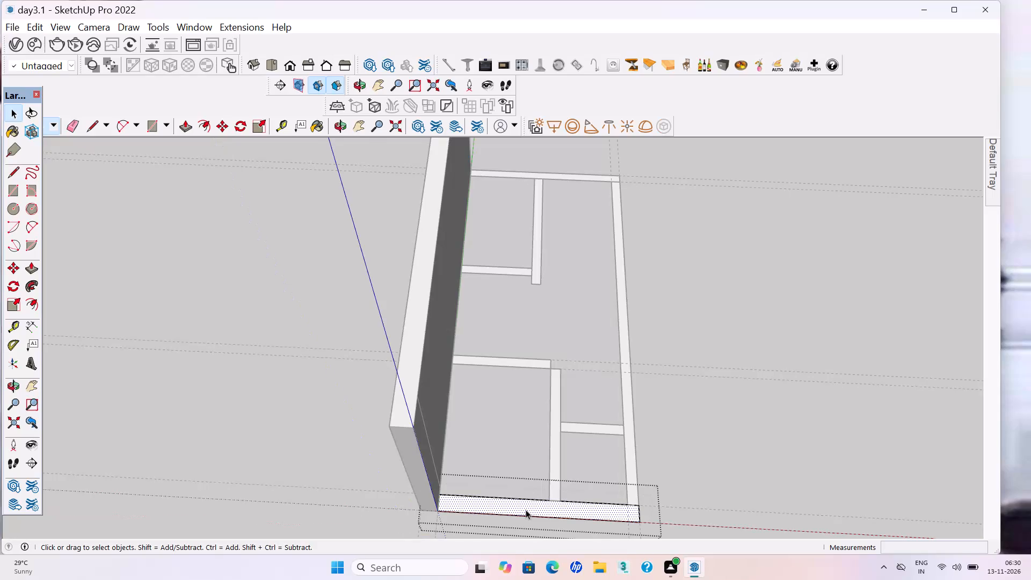
pyautogui.press('p')
pyautogui.click(499, 504)
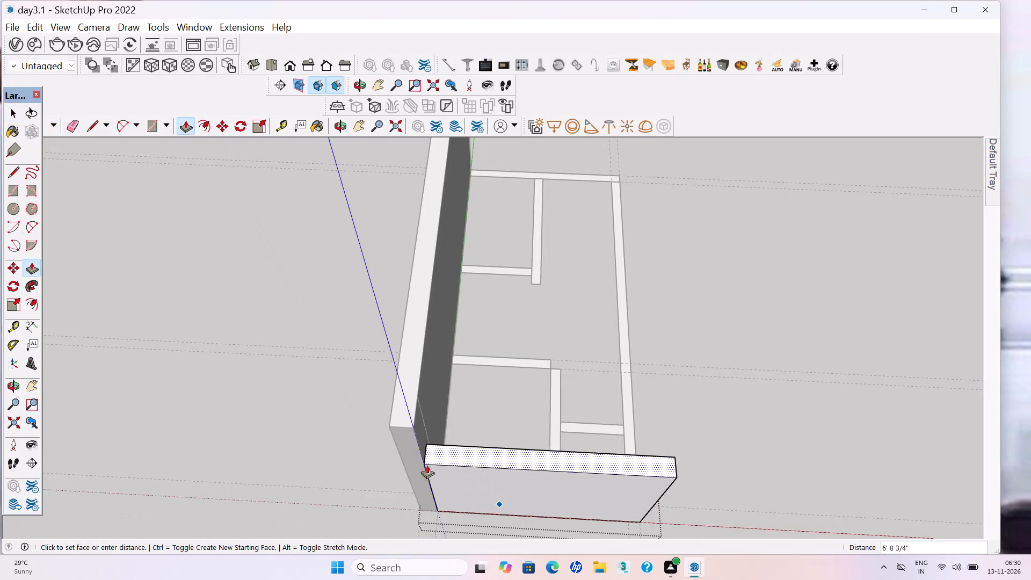
pyautogui.click(403, 423)
pyautogui.press('space')
pyautogui.click(731, 392)
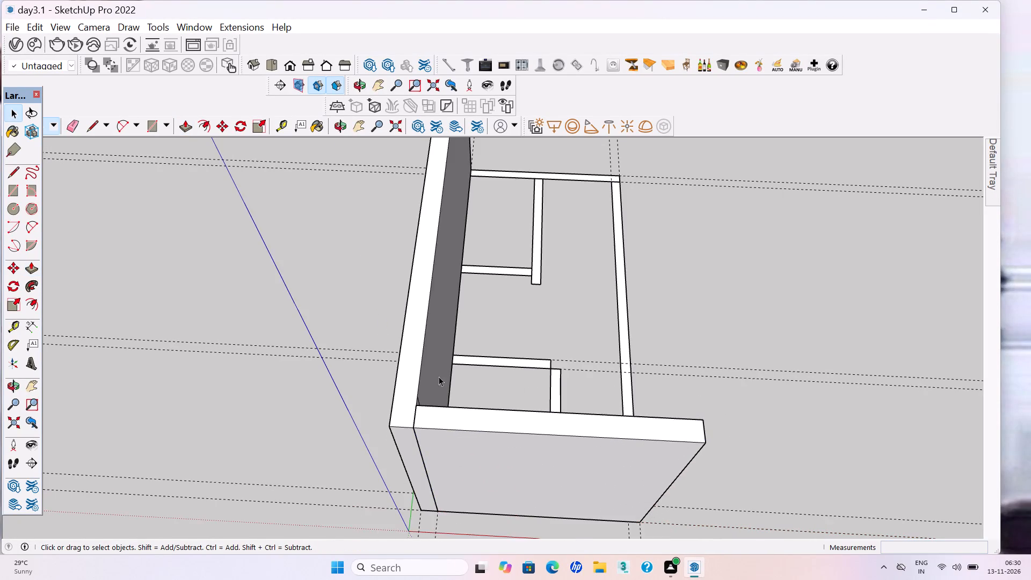
# Extrude the face of the second long outer wall, opposite the raised one, up 10' to the adjoining wall's top.
pyautogui.scroll(-4, 429, 376)
pyautogui.moveTo(638, 394); pyautogui.dragTo(288, 400, button='middle')
pyautogui.scroll(5, 347, 429)
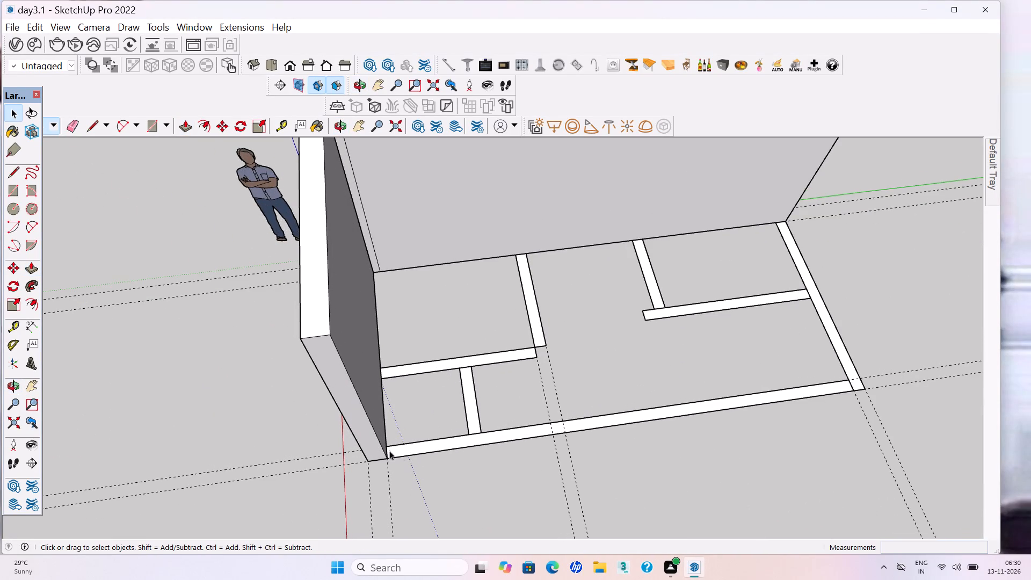
pyautogui.tripleClick(401, 450)
pyautogui.click(401, 450)
pyautogui.press('p')
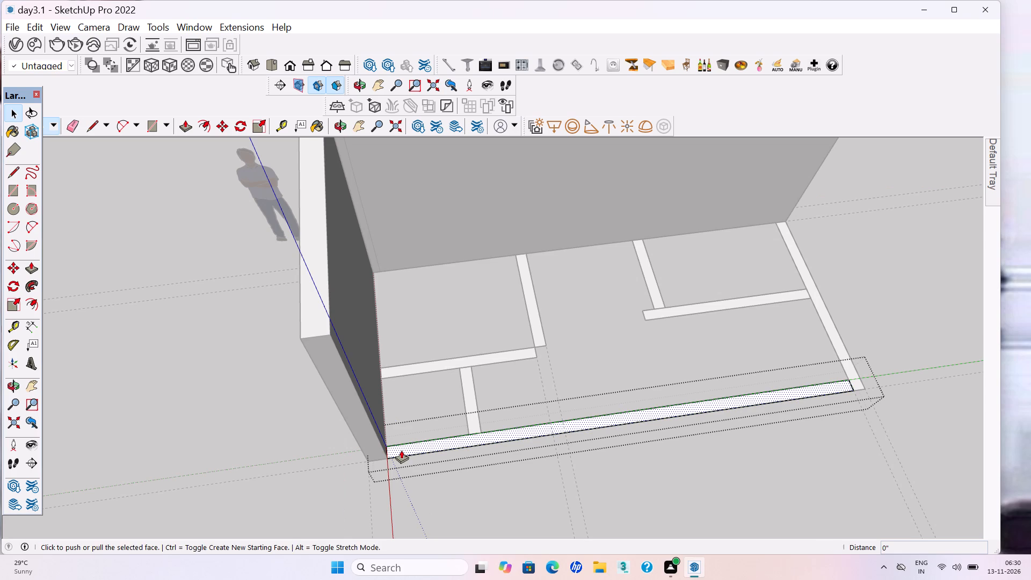
pyautogui.click(400, 449)
pyautogui.click(323, 318)
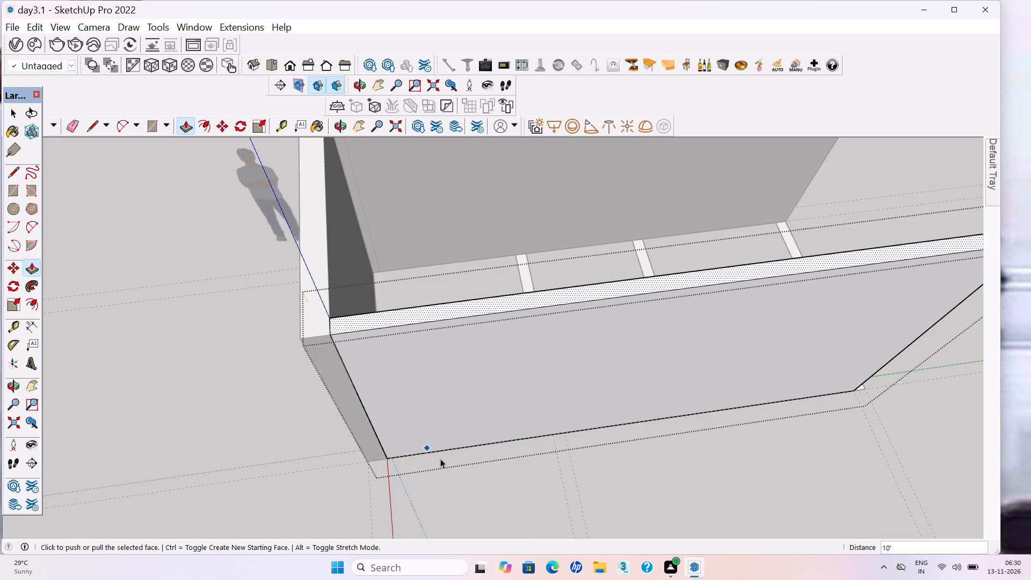
pyautogui.press('space')
pyautogui.click(468, 506)
# Extrude the face of the remaining short outer wall at the far end up to the long walls' top.
pyautogui.scroll(-9, 331, 452)
pyautogui.moveTo(691, 366); pyautogui.dragTo(685, 386, button='middle')
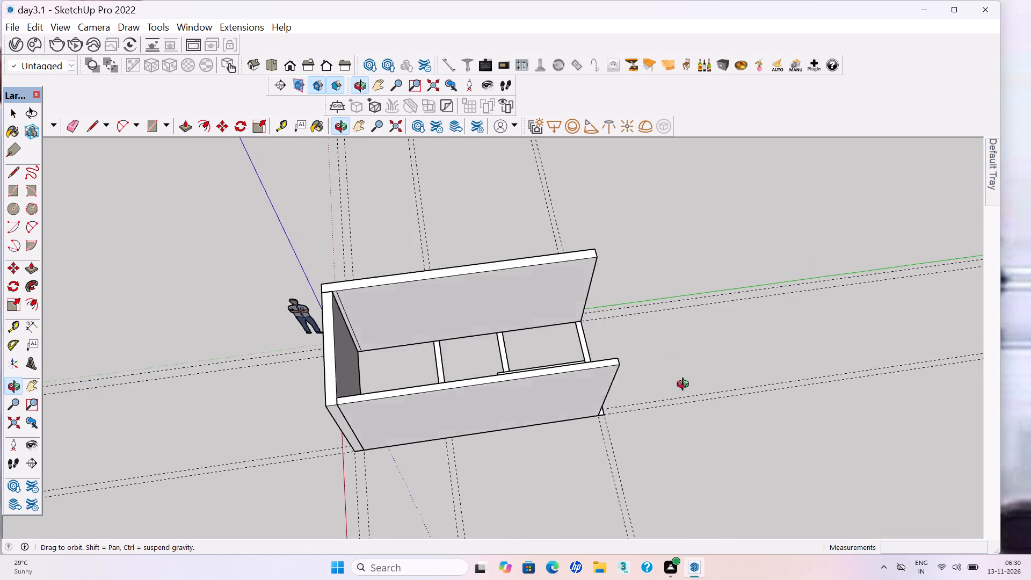
pyautogui.moveTo(685, 386); pyautogui.dragTo(311, 382, button='middle')
pyautogui.scroll(7, 430, 457)
pyautogui.doubleClick(453, 453)
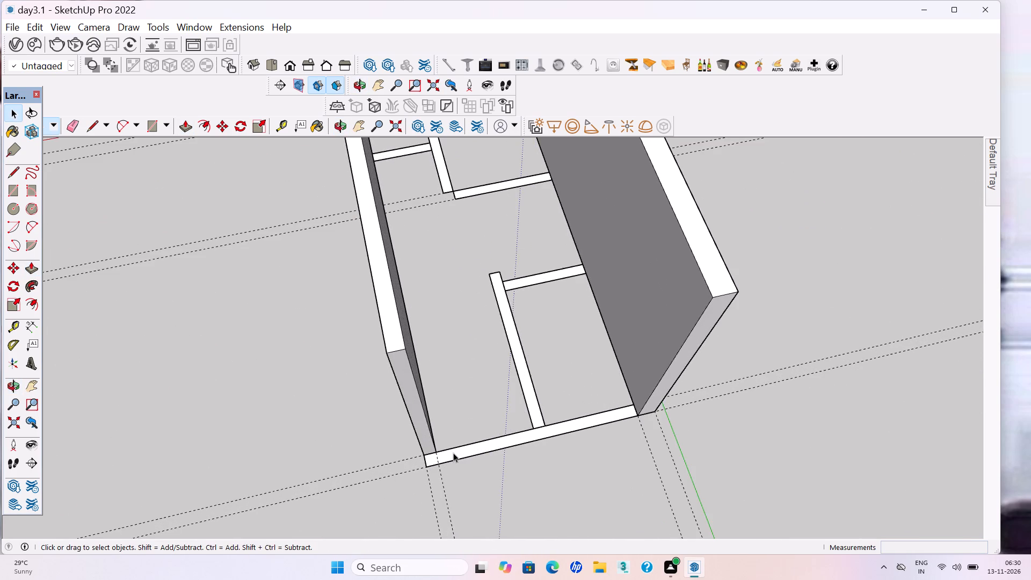
pyautogui.click(453, 453)
pyautogui.press('p')
pyautogui.click(453, 453)
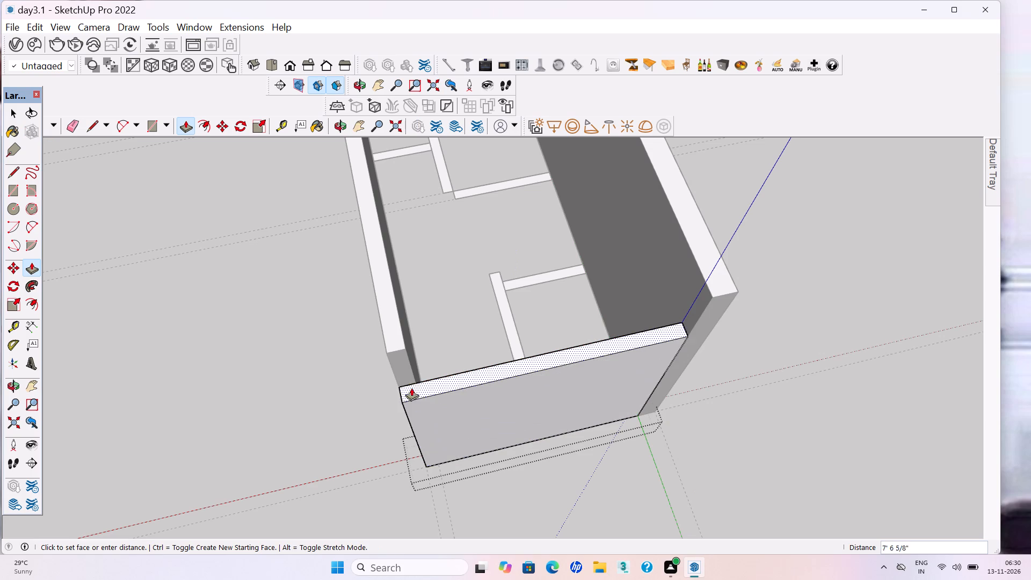
pyautogui.click(394, 344)
pyautogui.press('space')
pyautogui.click(549, 497)
# Extrude the face inside the cross partition group nearest the far short wall up 10'.
pyautogui.scroll(-3, 567, 505)
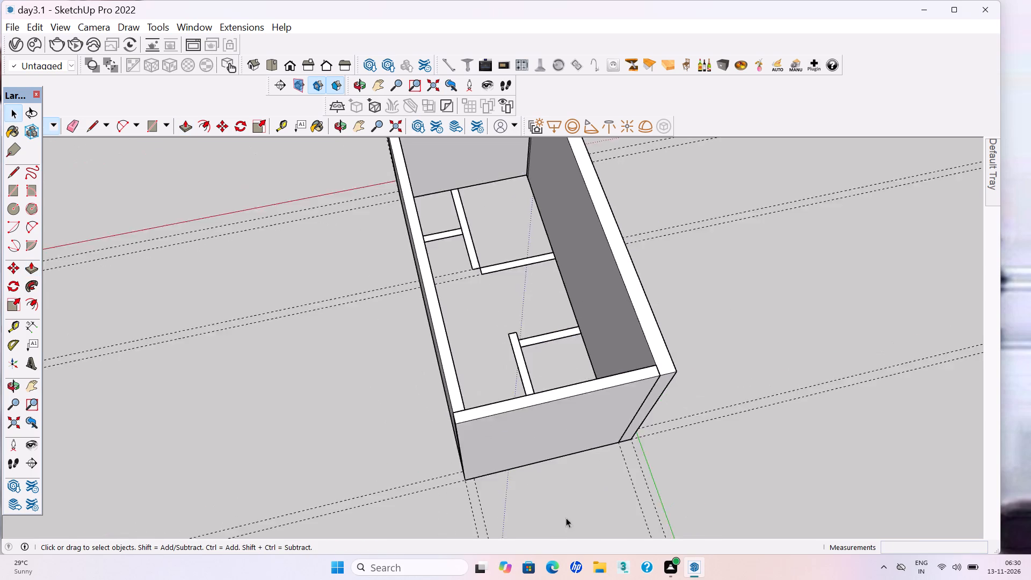
pyautogui.scroll(-8, 566, 518)
pyautogui.moveTo(426, 364); pyautogui.dragTo(775, 431, button='middle')
pyautogui.middleClick(775, 431)
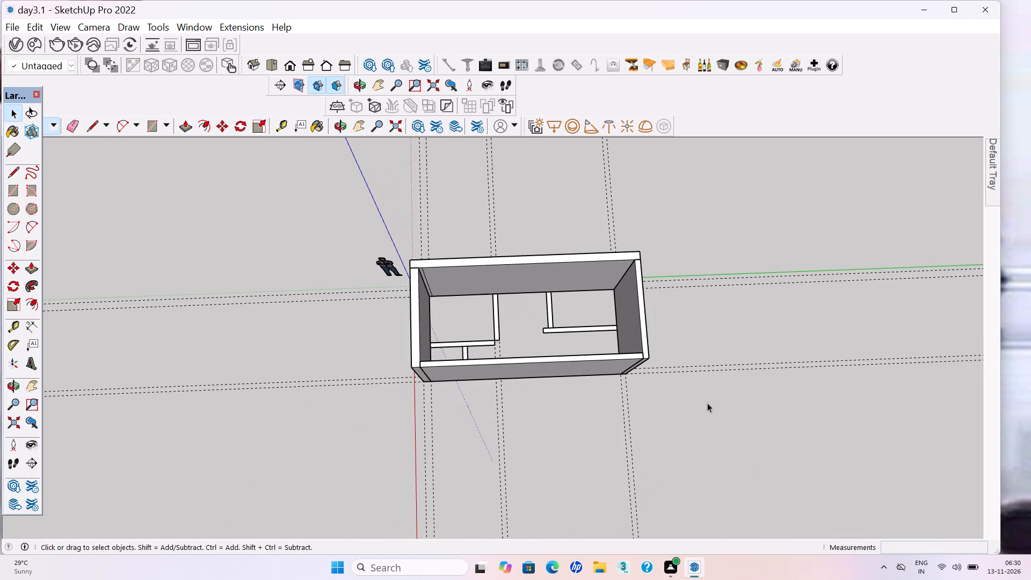
pyautogui.scroll(4, 550, 324)
pyautogui.moveTo(555, 388); pyautogui.dragTo(555, 438, button='middle')
pyautogui.middleClick(555, 438)
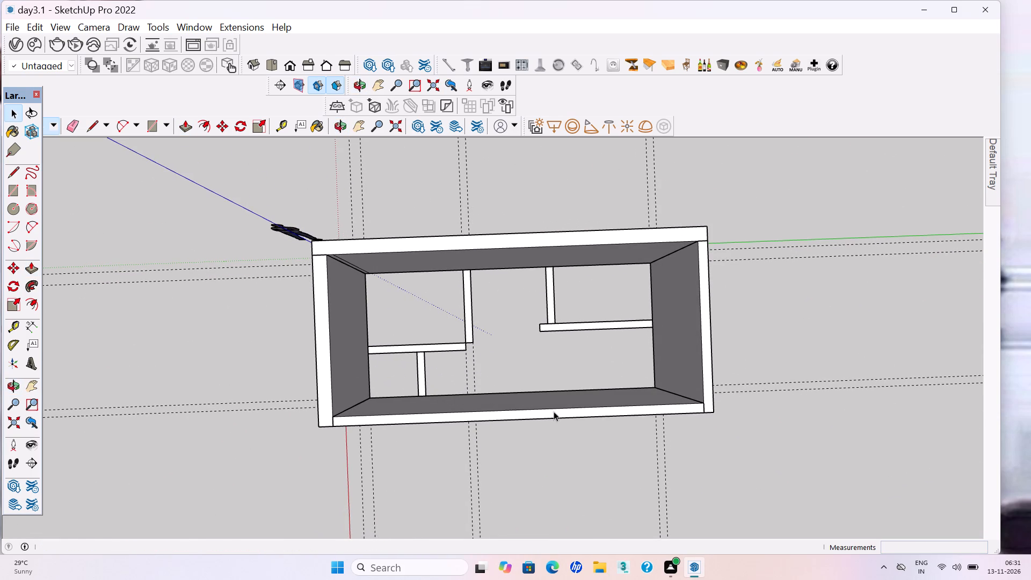
pyautogui.scroll(5, 573, 348)
pyautogui.scroll(4, 552, 303)
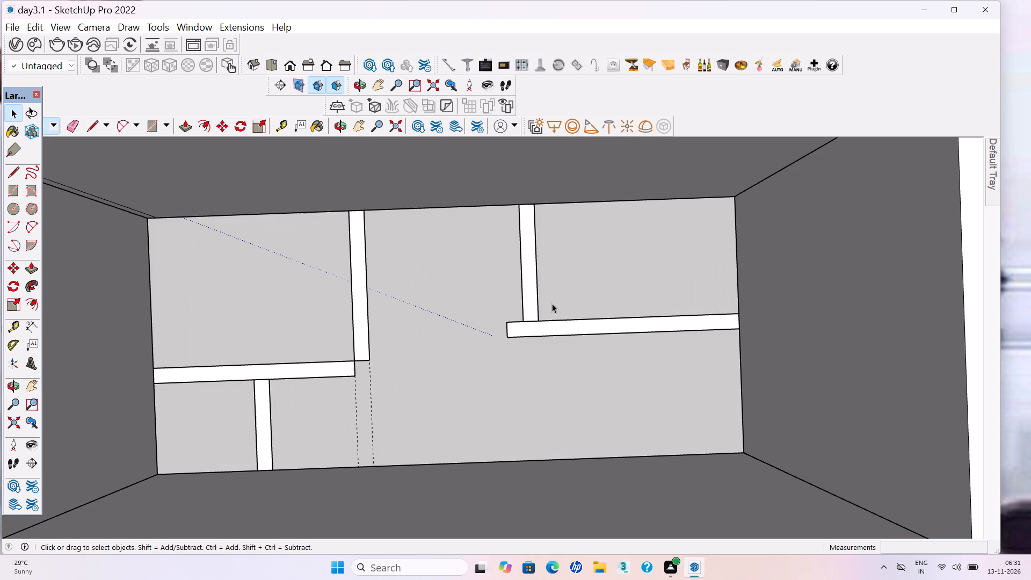
pyautogui.doubleClick(532, 310)
pyautogui.click(532, 309)
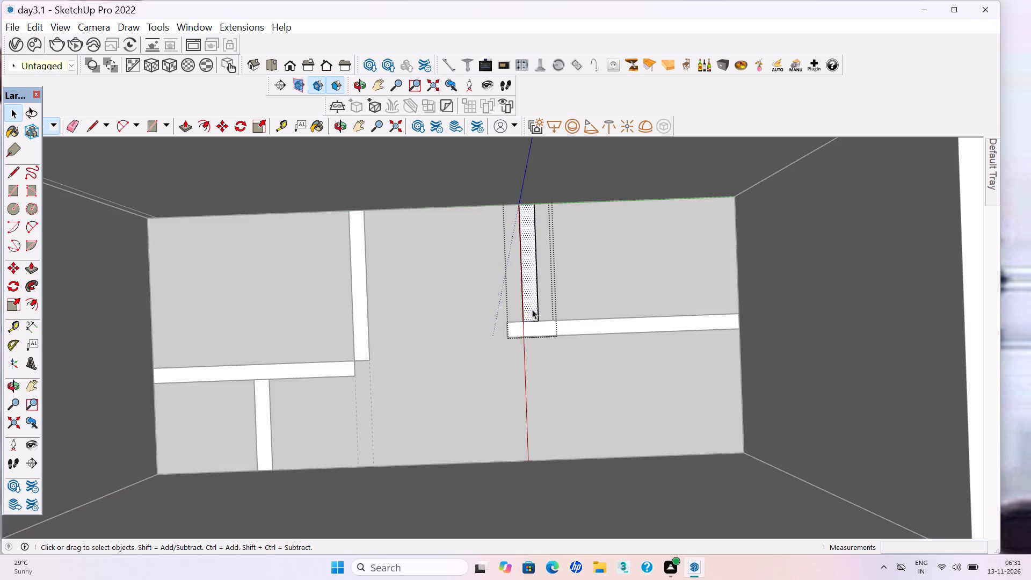
pyautogui.press('p')
pyautogui.click(532, 309)
pyautogui.write("10'")
pyautogui.press('Return')
pyautogui.press('space')
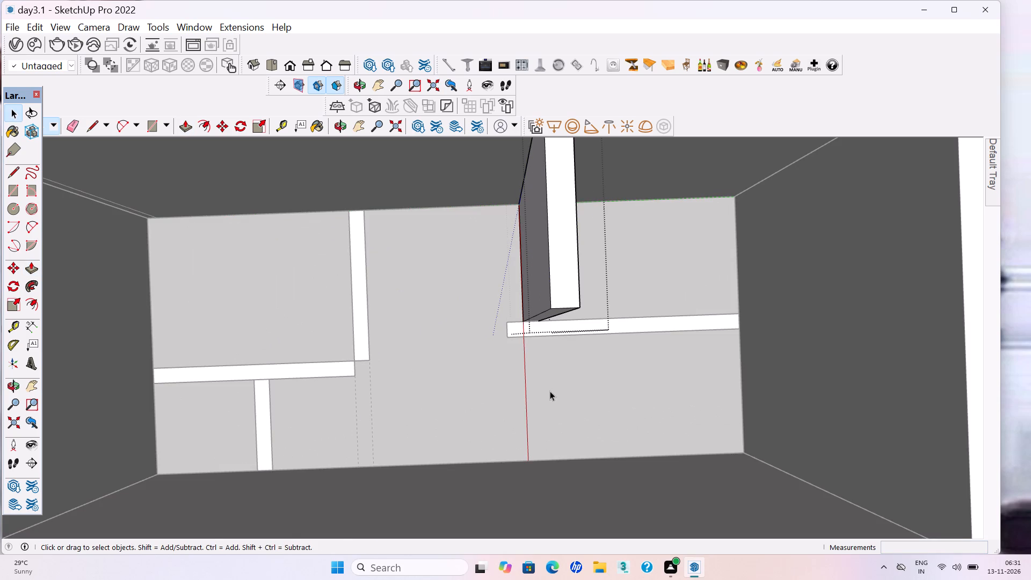
pyautogui.click(550, 391)
# Extrude the face of the lengthwise partition joining the far short wall up to the raised cross partition's top.
pyautogui.moveTo(550, 375); pyautogui.dragTo(555, 316, button='middle')
pyautogui.doubleClick(549, 331)
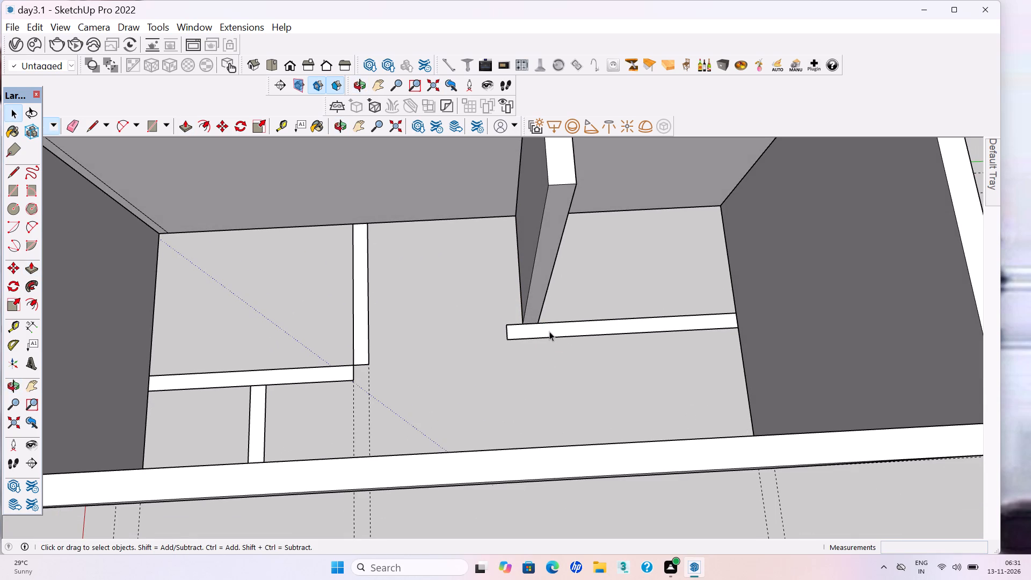
pyautogui.click(549, 331)
pyautogui.press('p')
pyautogui.click(549, 331)
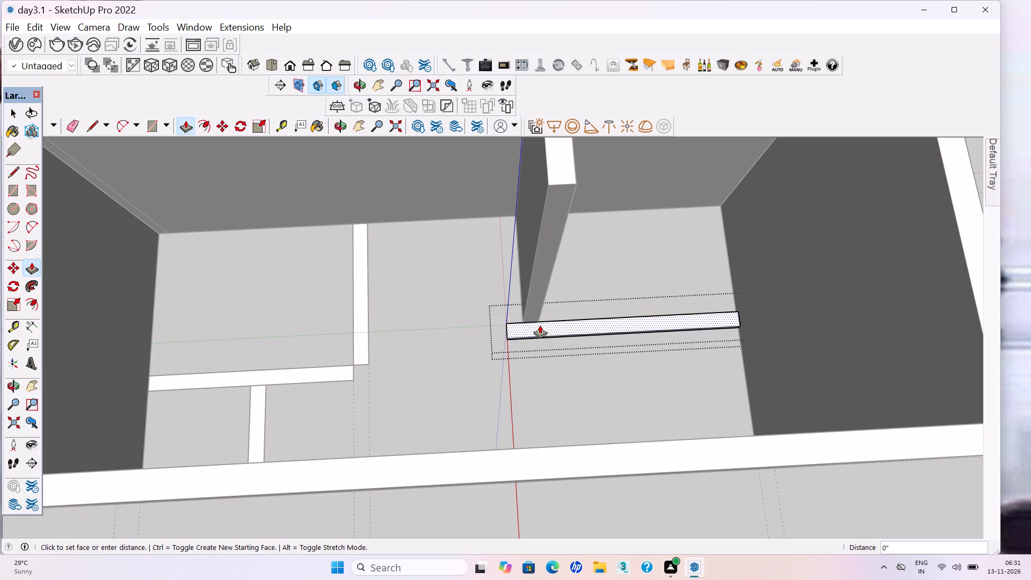
pyautogui.click(551, 168)
pyautogui.press('space')
pyautogui.click(607, 381)
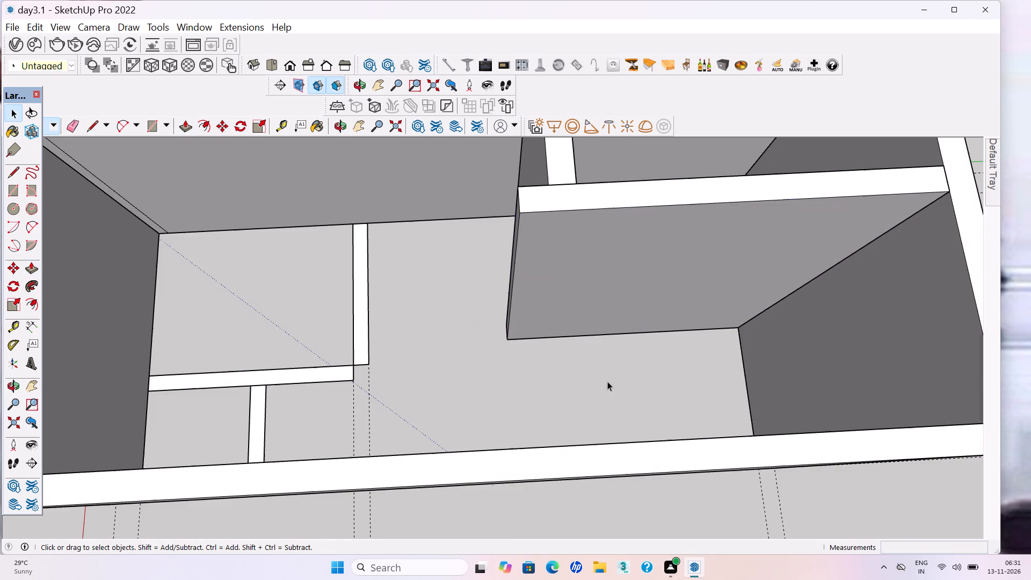
# Scale the other long cross partition along the red axis by about 1.10, to the adjoining lengthwise partition's outer edge.
pyautogui.scroll(-4, 662, 357)
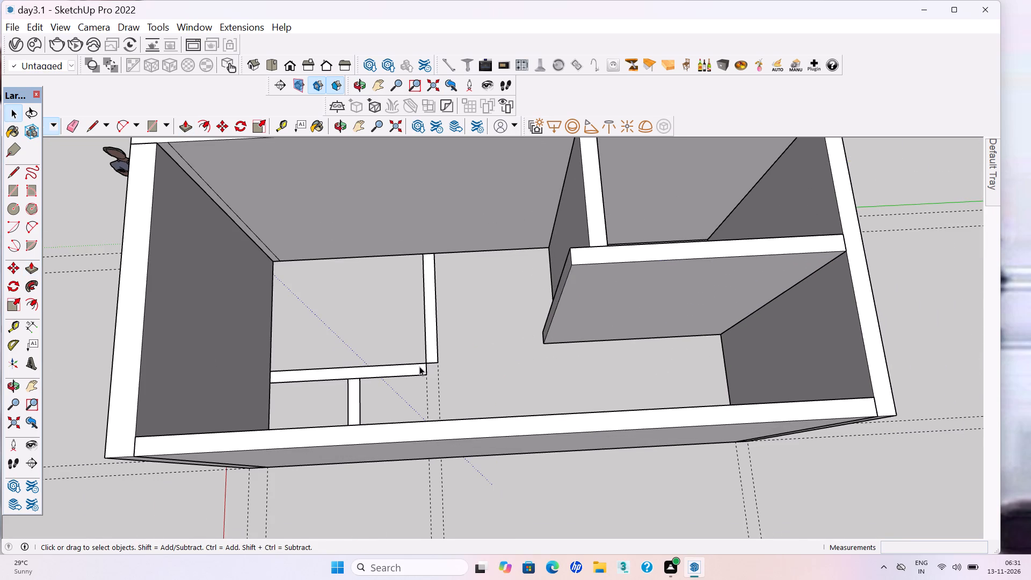
pyautogui.scroll(7, 419, 366)
pyautogui.click(433, 351)
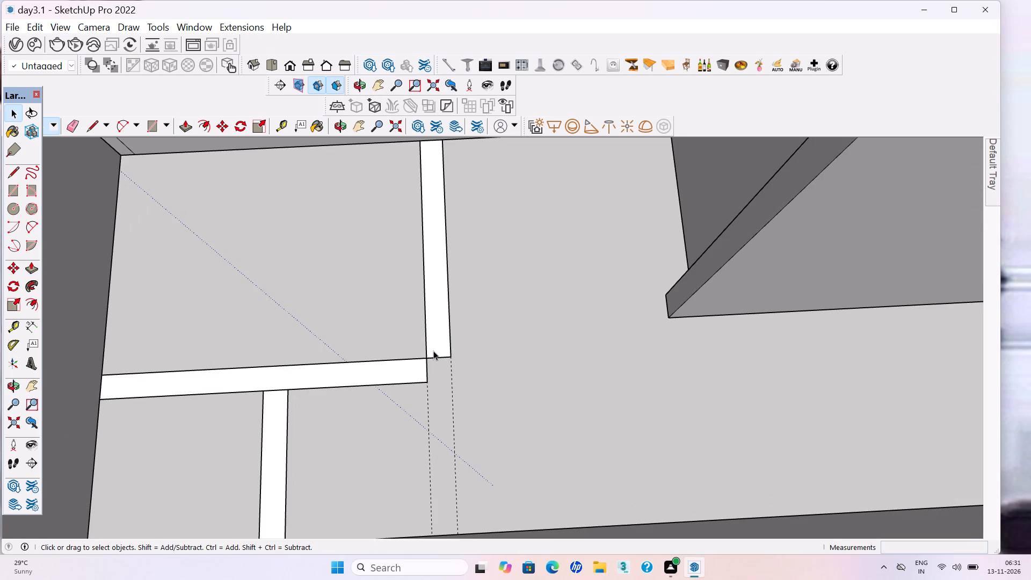
pyautogui.press('s')
pyautogui.click(439, 356)
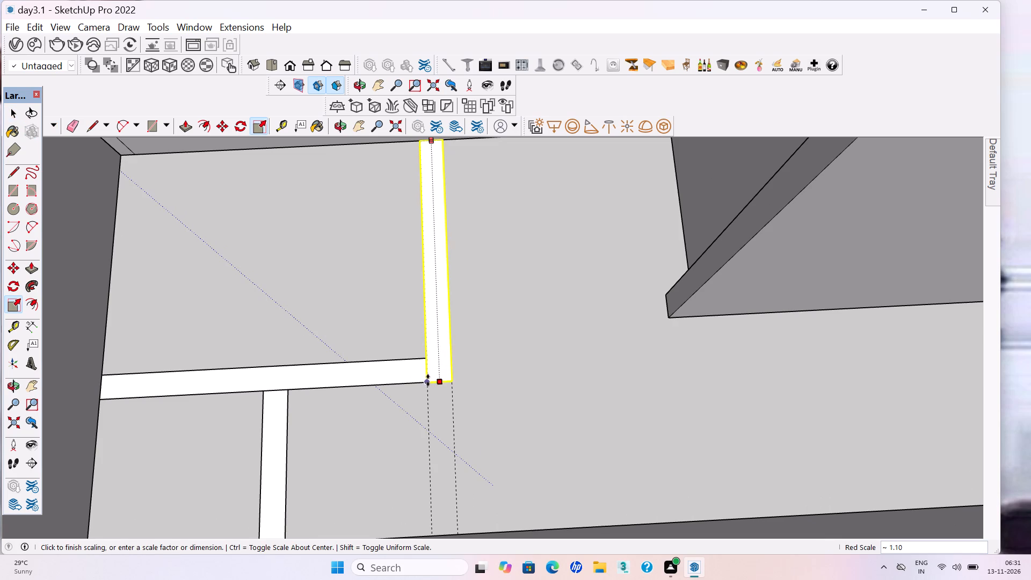
pyautogui.click(426, 381)
pyautogui.press('space')
pyautogui.click(525, 406)
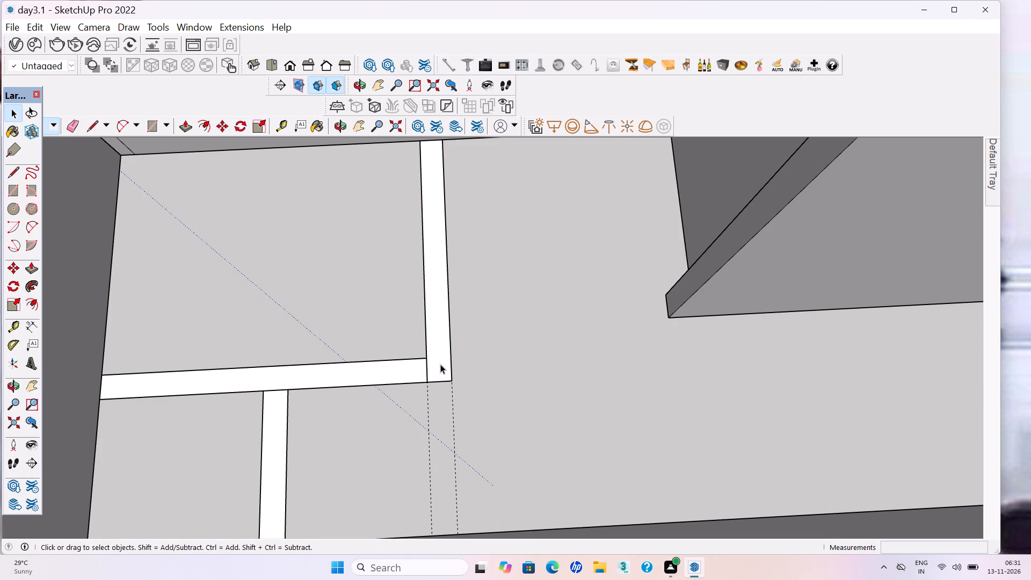
# Extrude the face inside the lengthened cross partition group up 10'.
pyautogui.doubleClick(440, 364)
pyautogui.click(440, 364)
pyautogui.press('p')
pyautogui.click(440, 364)
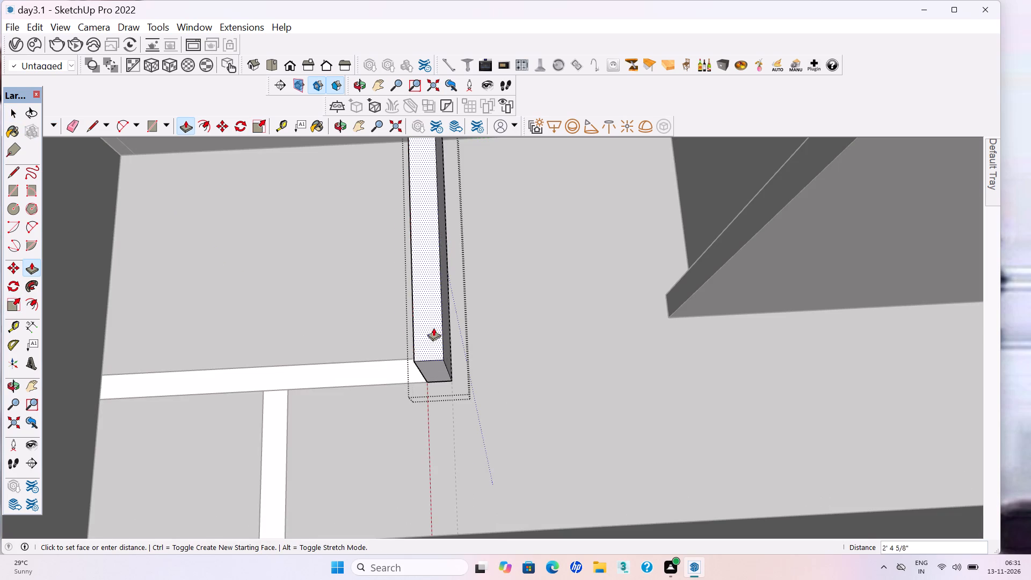
pyautogui.write("10'")
pyautogui.press('Return')
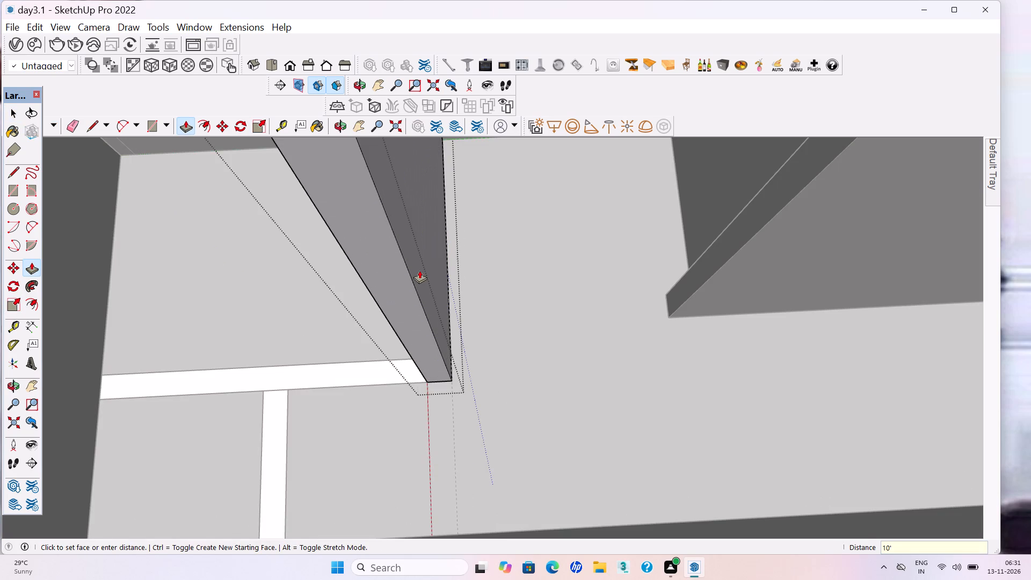
pyautogui.press('space')
pyautogui.click(548, 400)
# Extrude the face of the lengthwise partition adjoining it up to the raised cross partition's top.
pyautogui.scroll(-5, 606, 381)
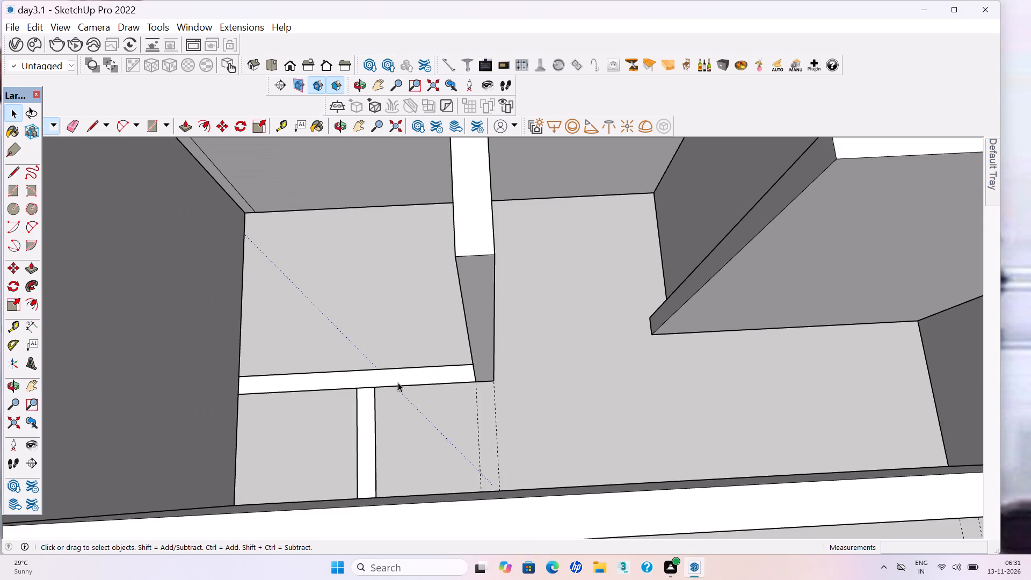
pyautogui.doubleClick(398, 382)
pyautogui.click(398, 381)
pyautogui.press('p')
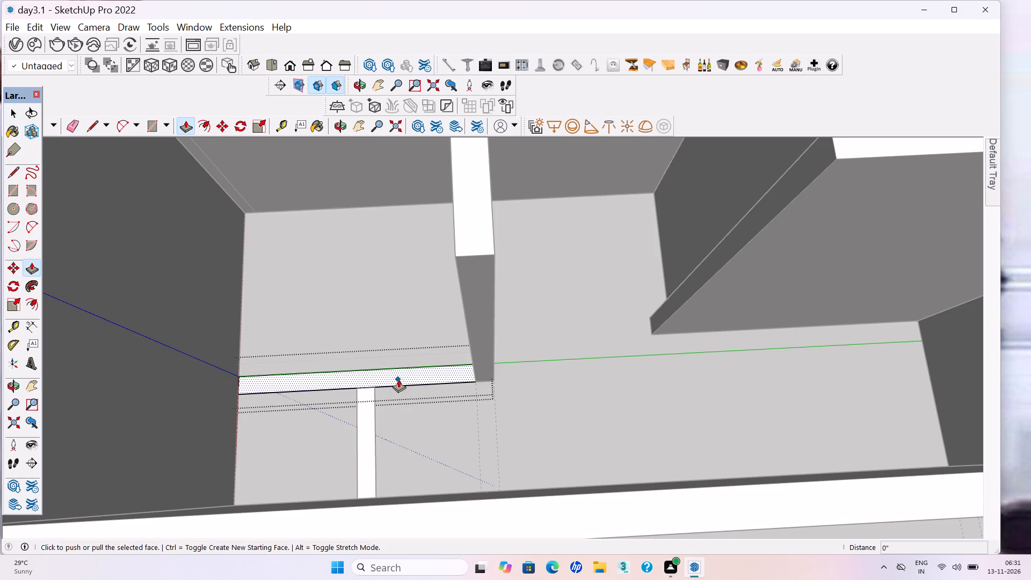
pyautogui.click(398, 379)
pyautogui.click(469, 252)
pyautogui.press('space')
pyautogui.click(581, 364)
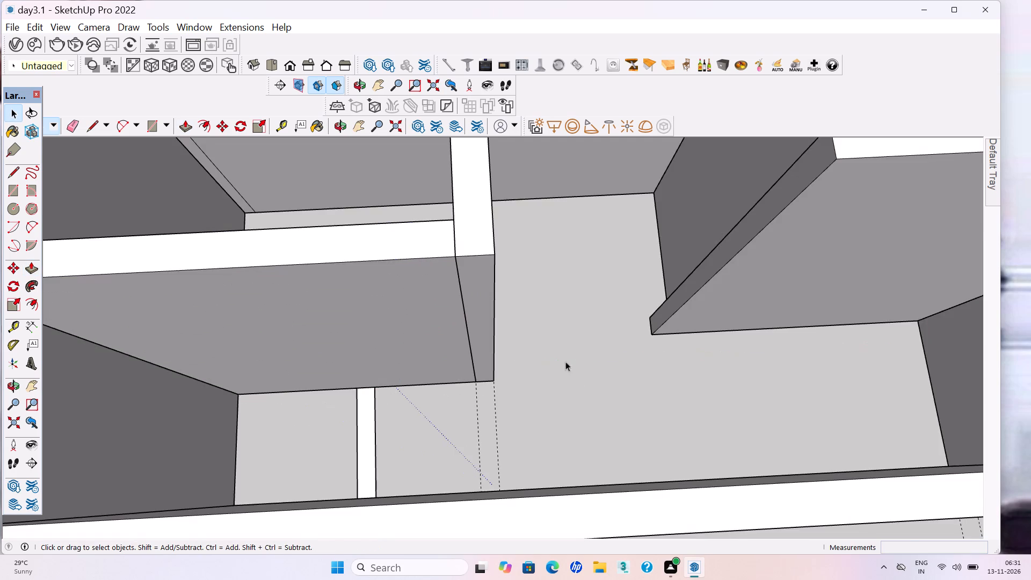
# Extrude the face of the short cross partition between the lengthwise partition and the long outer wall up 10'.
pyautogui.scroll(-3, 401, 339)
pyautogui.moveTo(367, 403); pyautogui.dragTo(365, 459, button='middle')
pyautogui.middleClick(365, 459)
pyautogui.doubleClick(373, 429)
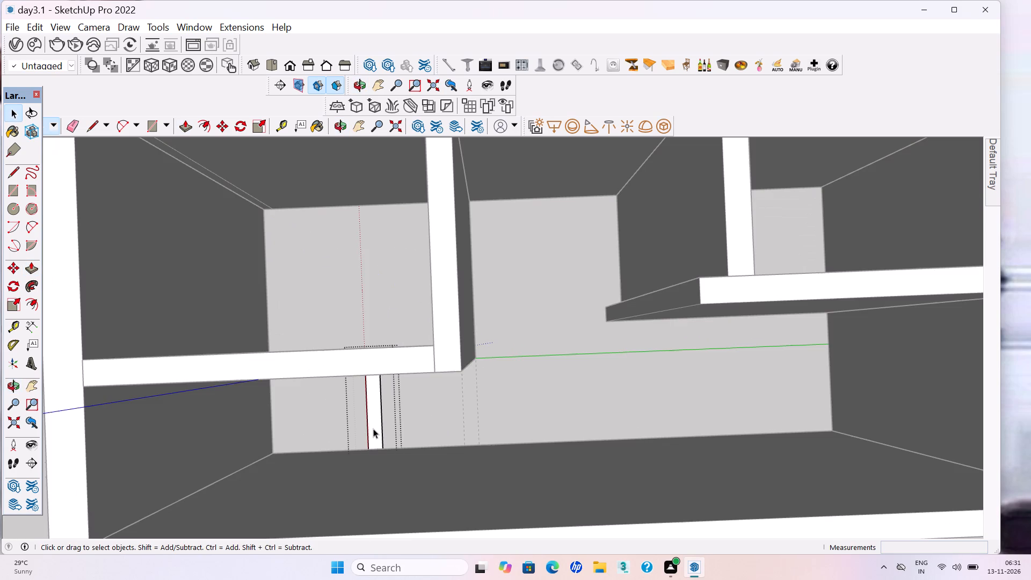
pyautogui.click(373, 429)
pyautogui.press('p')
pyautogui.click(373, 429)
pyautogui.click(408, 354)
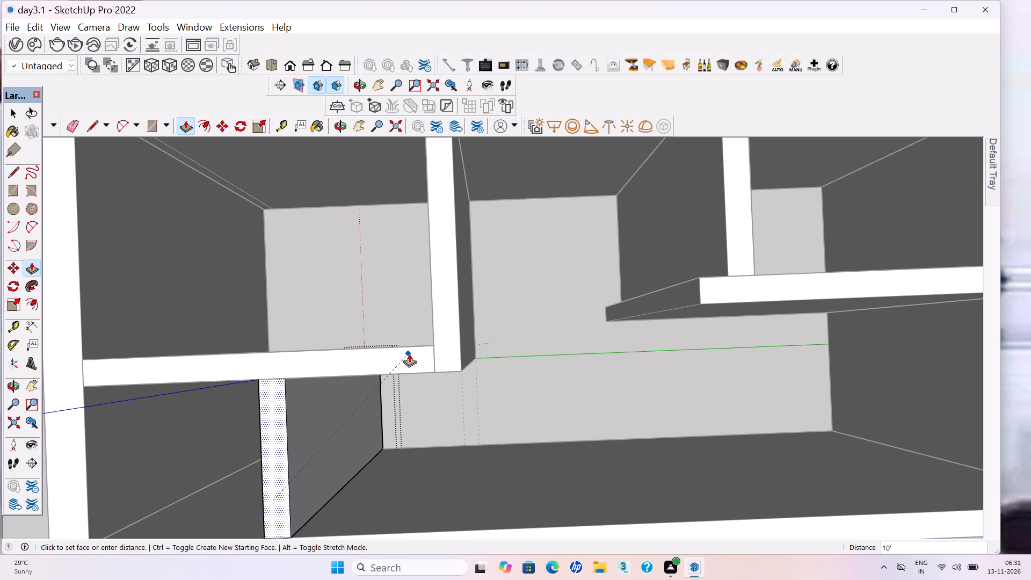
pyautogui.press('space')
pyautogui.click(448, 443)
# Move the raised short cross partition along the green axis, away from the short outer wall near the origin.
pyautogui.scroll(-4, 433, 425)
pyautogui.moveTo(422, 432); pyautogui.dragTo(424, 363, button='middle')
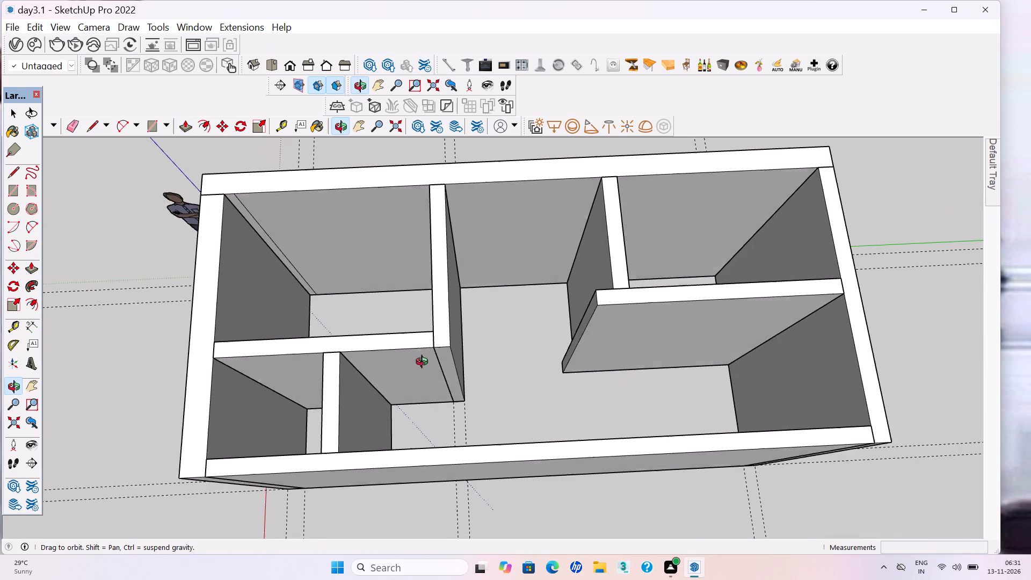
pyautogui.moveTo(424, 363); pyautogui.dragTo(424, 358, button='middle')
pyautogui.click(333, 418)
pyautogui.press('m')
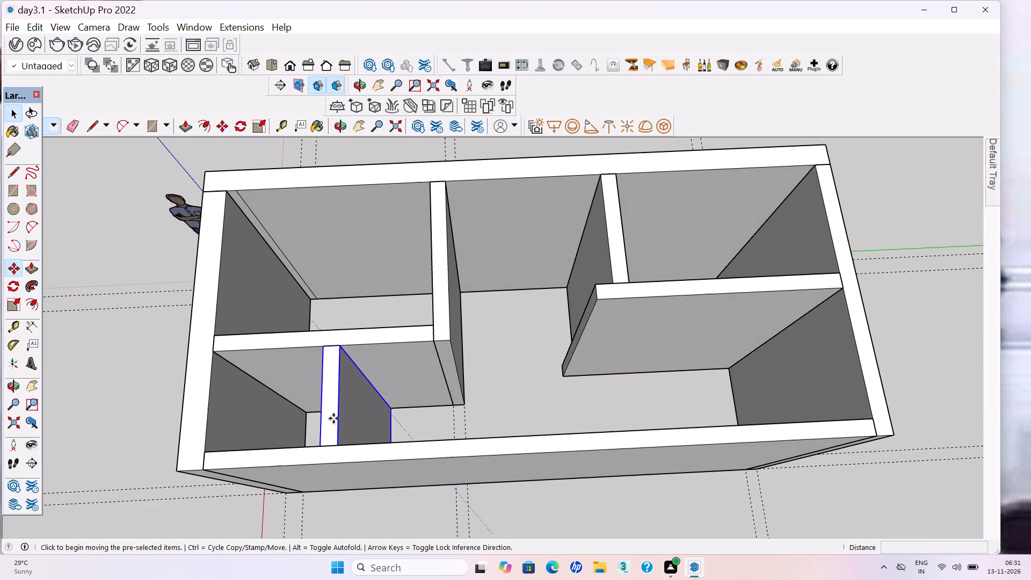
pyautogui.click(333, 418)
pyautogui.click(371, 419)
pyautogui.press('space')
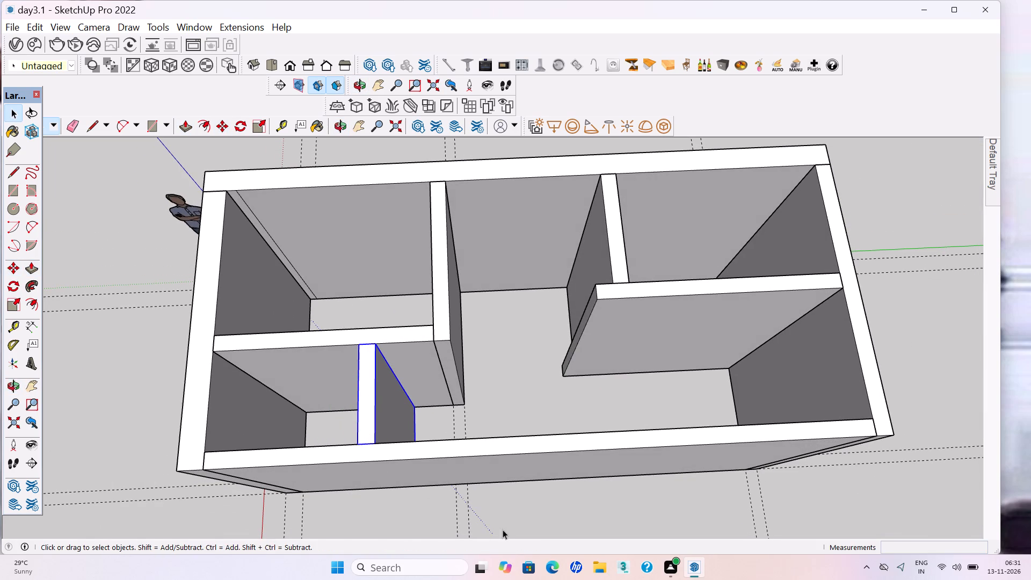
pyautogui.click(565, 521)
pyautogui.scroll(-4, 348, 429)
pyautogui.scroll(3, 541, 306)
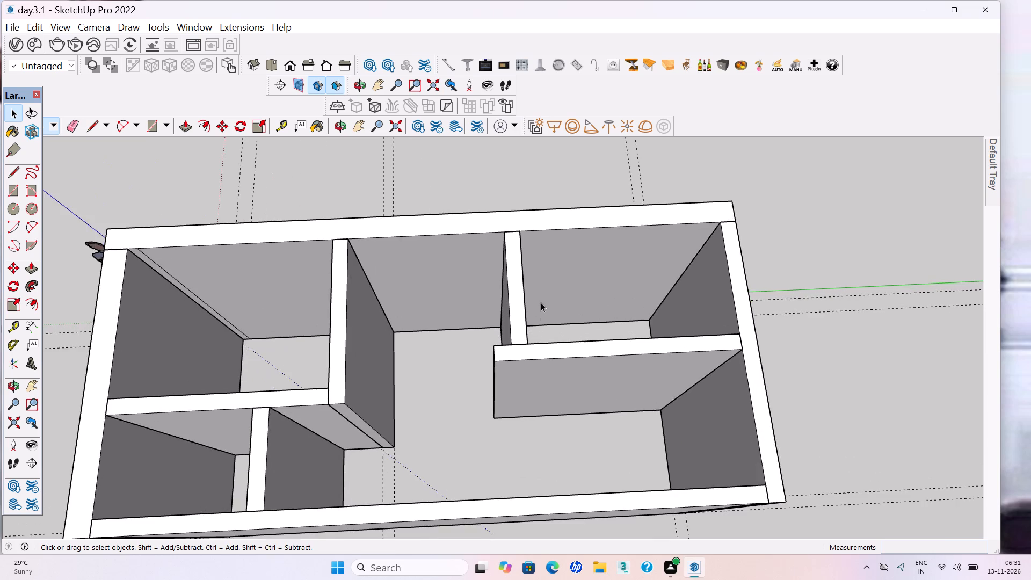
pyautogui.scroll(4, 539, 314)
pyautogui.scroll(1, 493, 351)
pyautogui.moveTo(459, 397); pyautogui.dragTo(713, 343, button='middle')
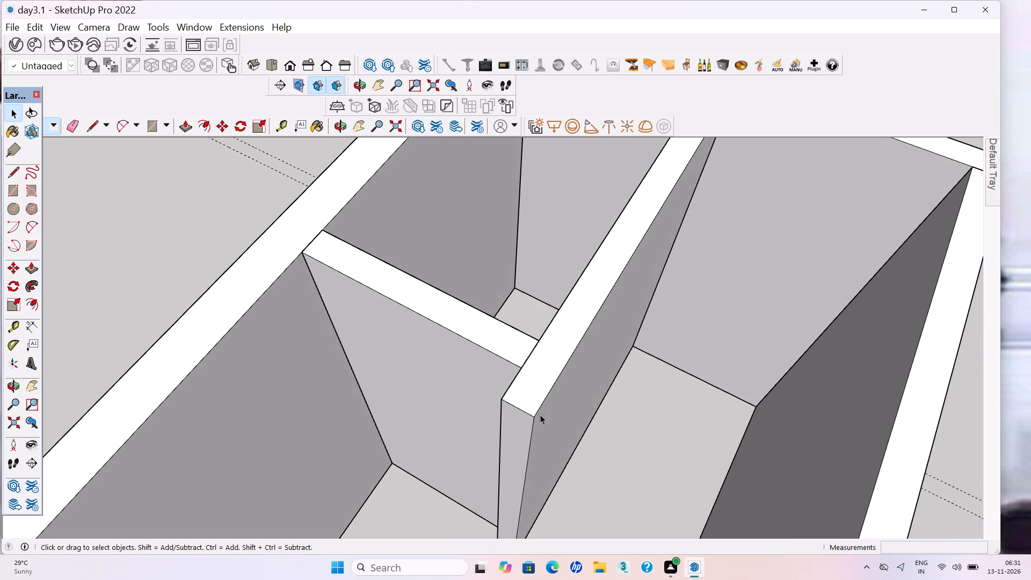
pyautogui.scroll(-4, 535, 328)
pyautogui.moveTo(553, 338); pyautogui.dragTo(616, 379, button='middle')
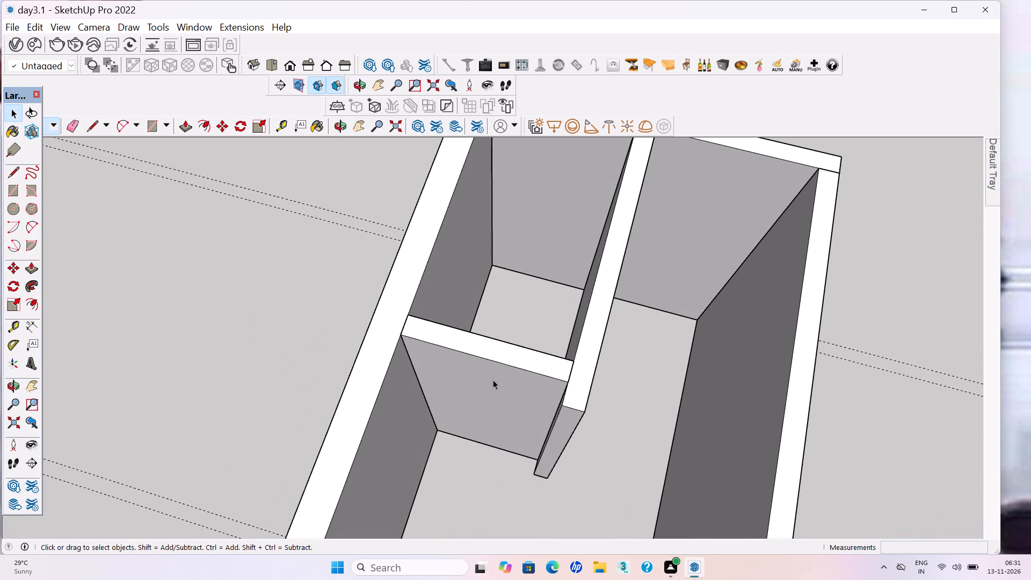
# Scale the short cross partition to about half its length, keeping its end at the long outer wall fixed.
pyautogui.click(493, 380)
pyautogui.press('s')
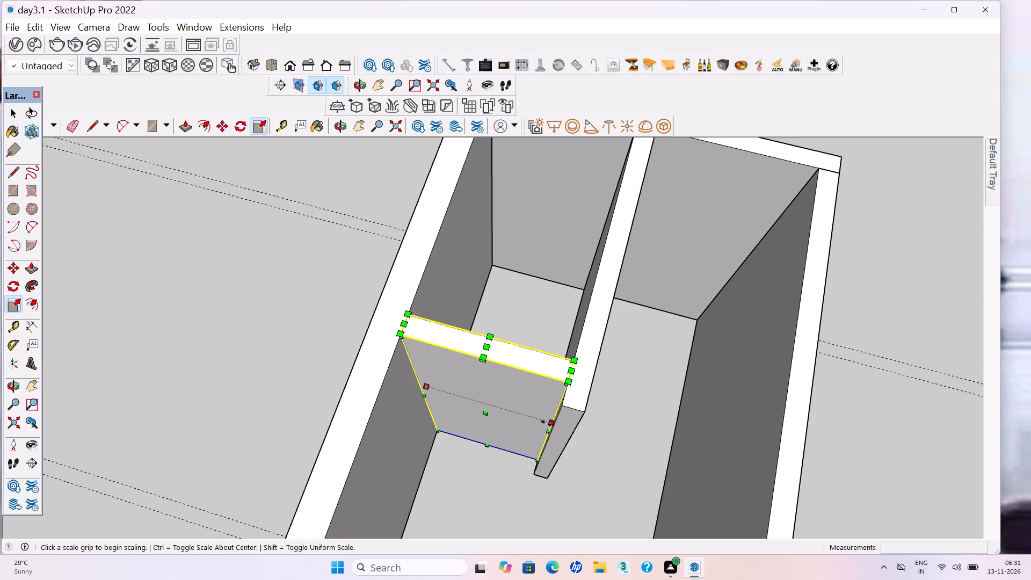
pyautogui.click(547, 423)
pyautogui.click(485, 407)
pyautogui.press('space')
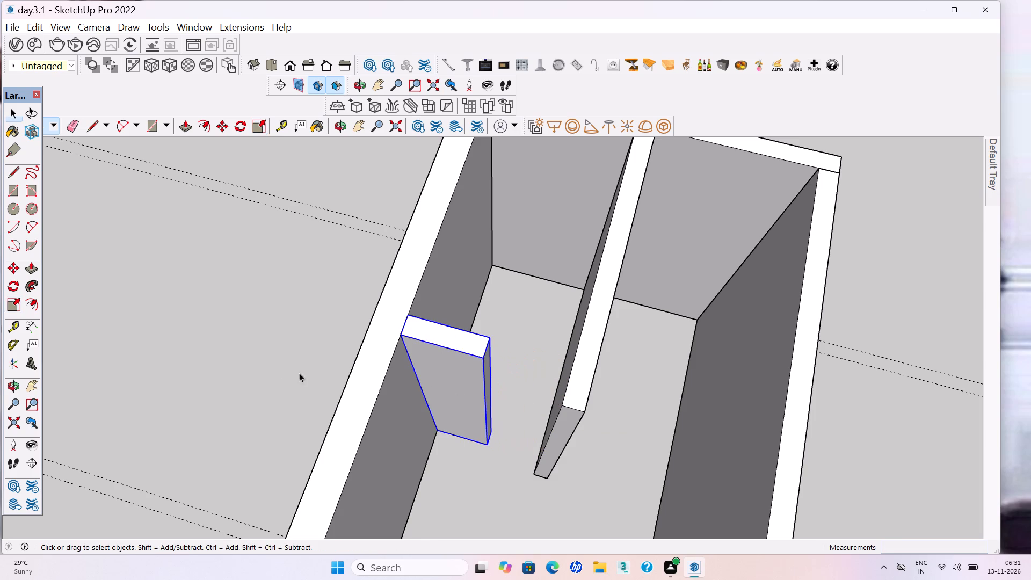
pyautogui.click(278, 366)
# Place door guides on the short outer wall farthest from the origin: two vertical ones about 2' 10" apart and one 7' above its base.
pyautogui.scroll(-4, 459, 382)
pyautogui.moveTo(548, 397); pyautogui.dragTo(180, 361, button='middle')
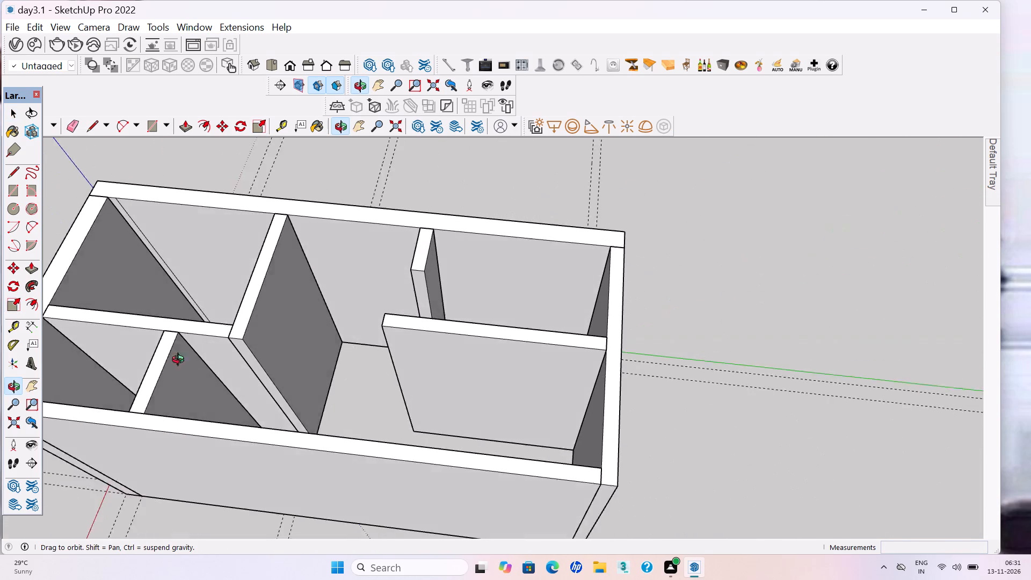
pyautogui.moveTo(180, 361); pyautogui.dragTo(162, 366, button='middle')
pyautogui.middleClick(162, 366)
pyautogui.scroll(-8, 614, 359)
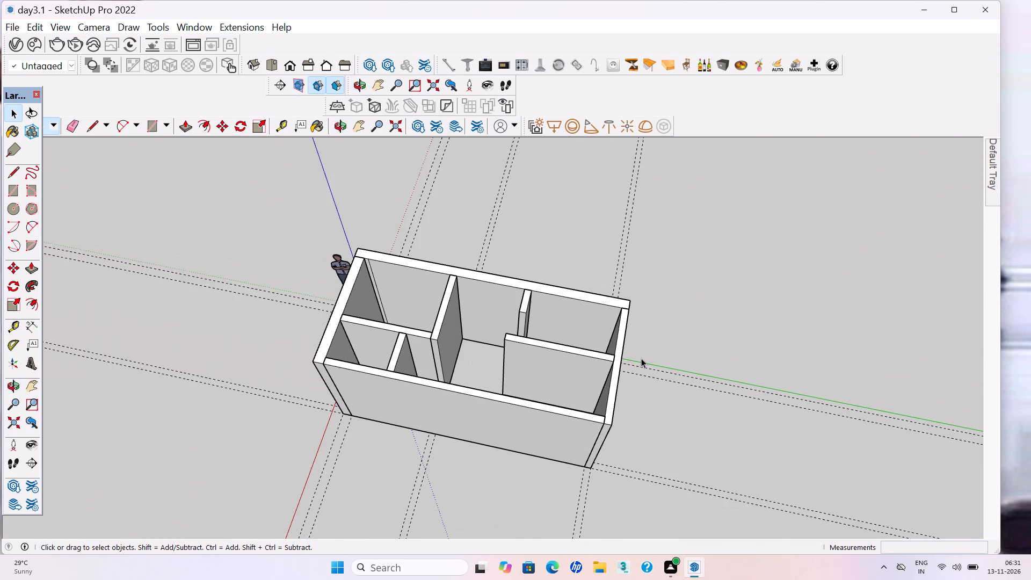
pyautogui.scroll(-4, 720, 359)
pyautogui.moveTo(704, 377); pyautogui.dragTo(685, 392, button='middle')
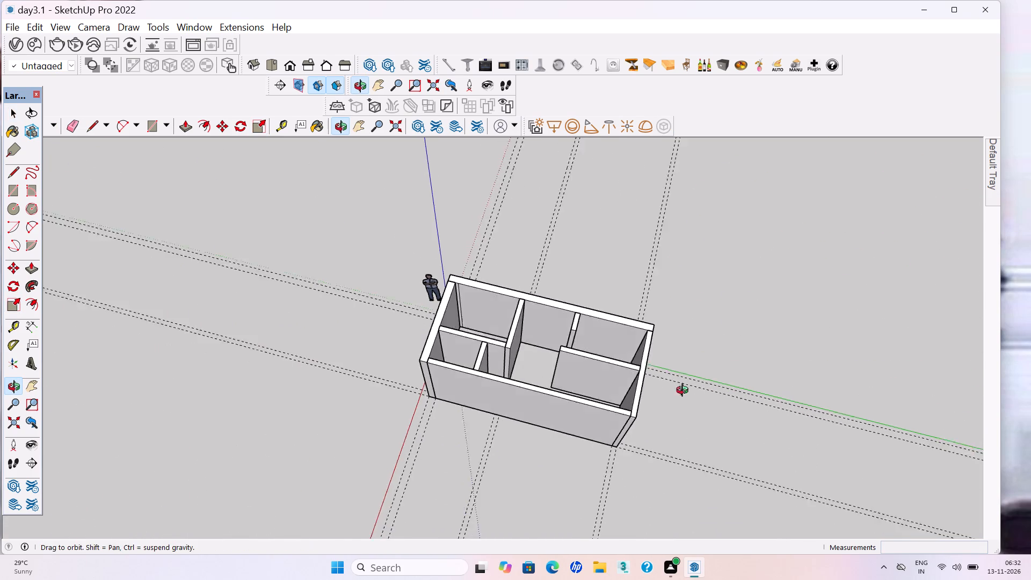
pyautogui.moveTo(685, 392); pyautogui.dragTo(403, 365, button='middle')
pyautogui.scroll(-2, 558, 306)
pyautogui.moveTo(581, 344); pyautogui.dragTo(574, 375, button='middle')
pyautogui.scroll(-1, 574, 374)
pyautogui.middleClick(574, 375)
pyautogui.scroll(3, 498, 465)
pyautogui.moveTo(498, 465); pyautogui.dragTo(481, 412, button='middle')
pyautogui.middleClick(481, 412)
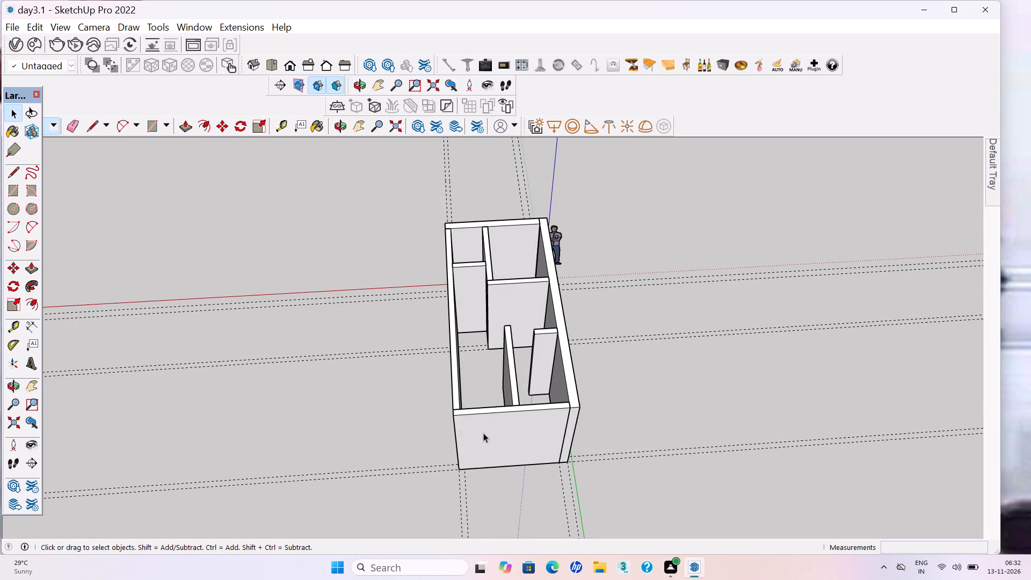
pyautogui.scroll(5, 484, 433)
pyautogui.press('t')
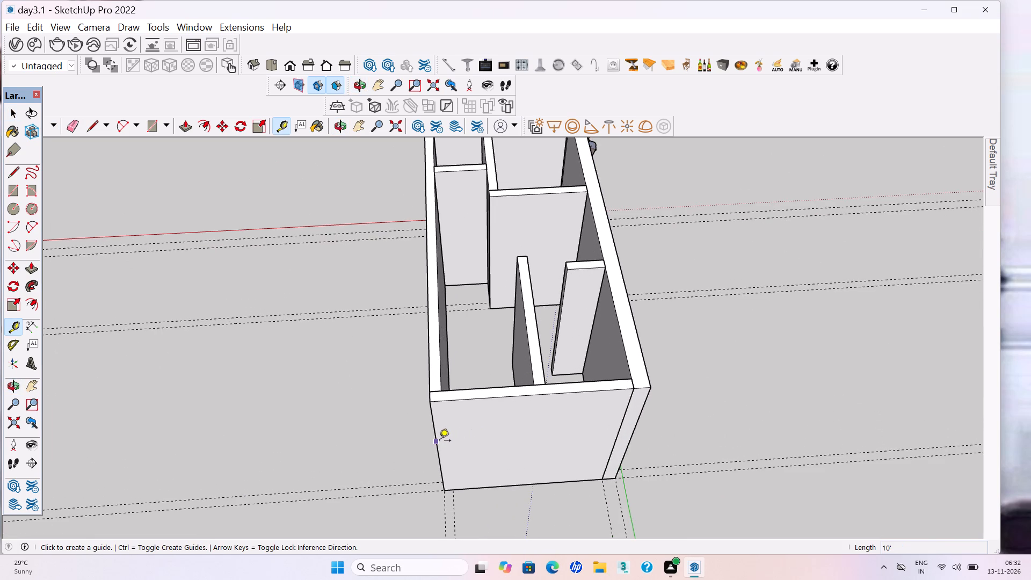
pyautogui.click(439, 441)
pyautogui.click(451, 444)
pyautogui.click(449, 433)
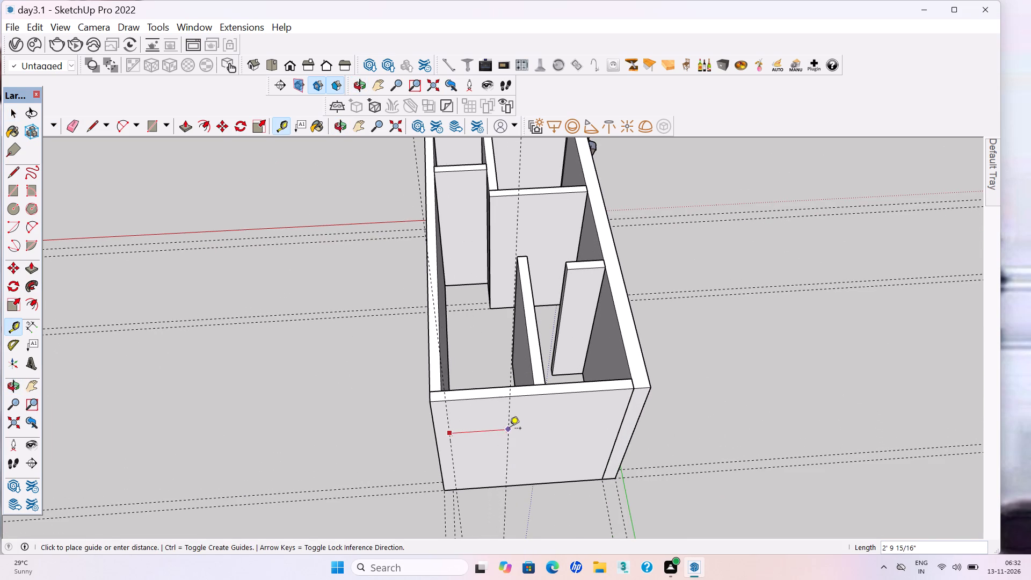
pyautogui.click(510, 429)
pyautogui.click(487, 489)
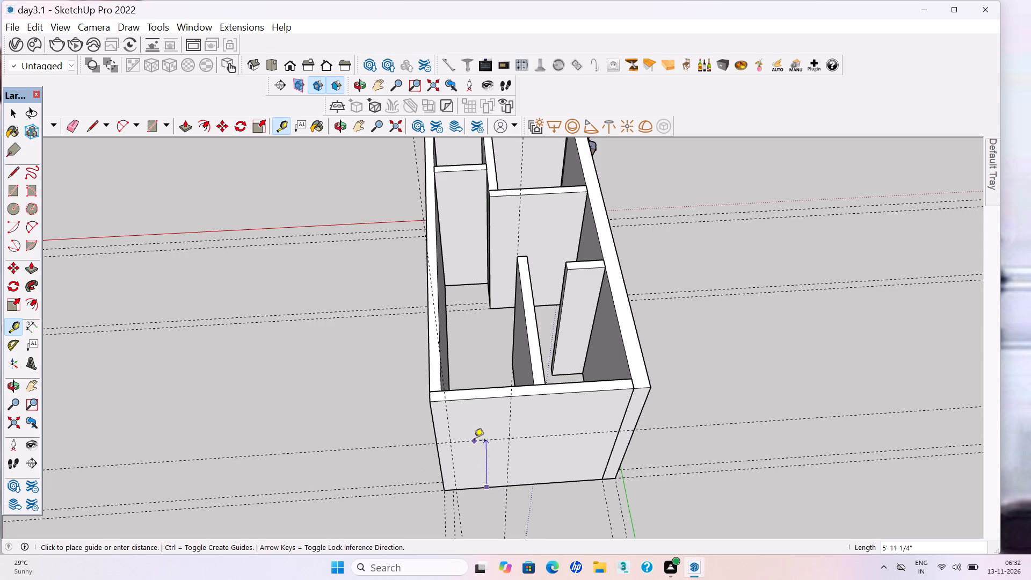
pyautogui.write("7'")
pyautogui.press('Return')
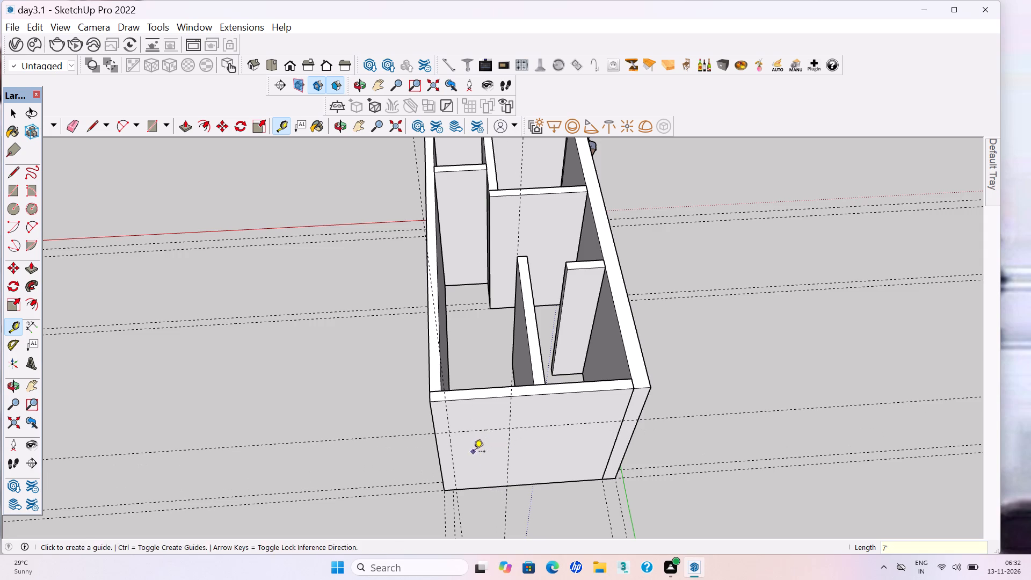
# Inside that outer wall's group, draw a 7' high rectangle between the guides and push it through to cut the door opening.
pyautogui.press('space')
pyautogui.scroll(3, 477, 470)
pyautogui.doubleClick(478, 470)
pyautogui.click(478, 474)
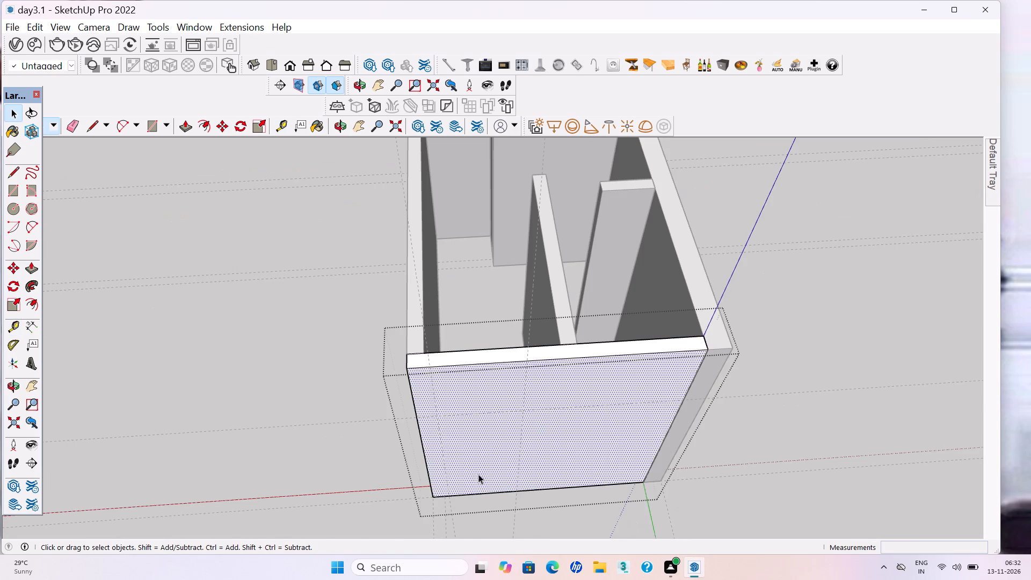
pyautogui.press('r')
pyautogui.click(436, 415)
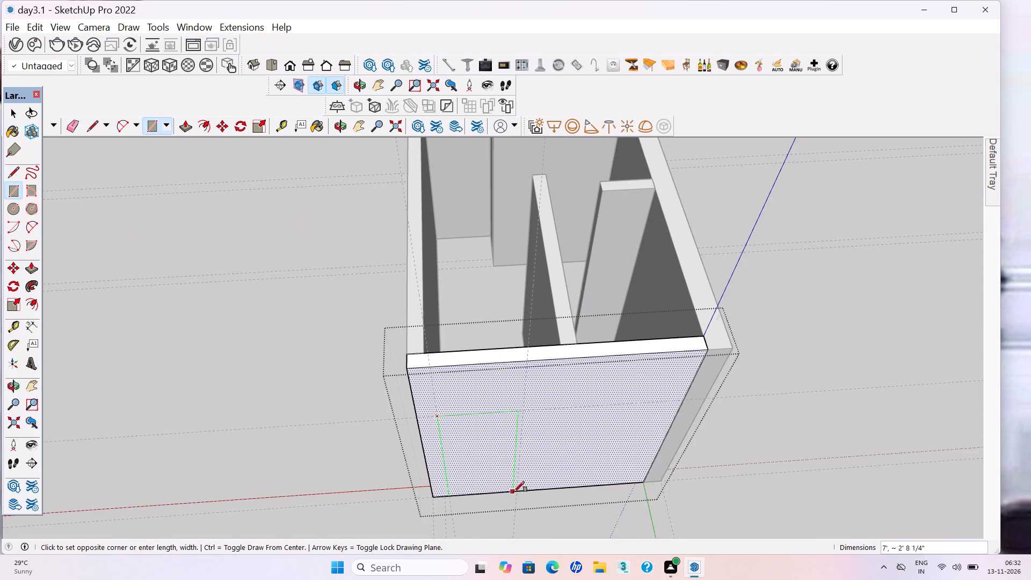
pyautogui.click(517, 491)
pyautogui.press('p')
pyautogui.click(498, 484)
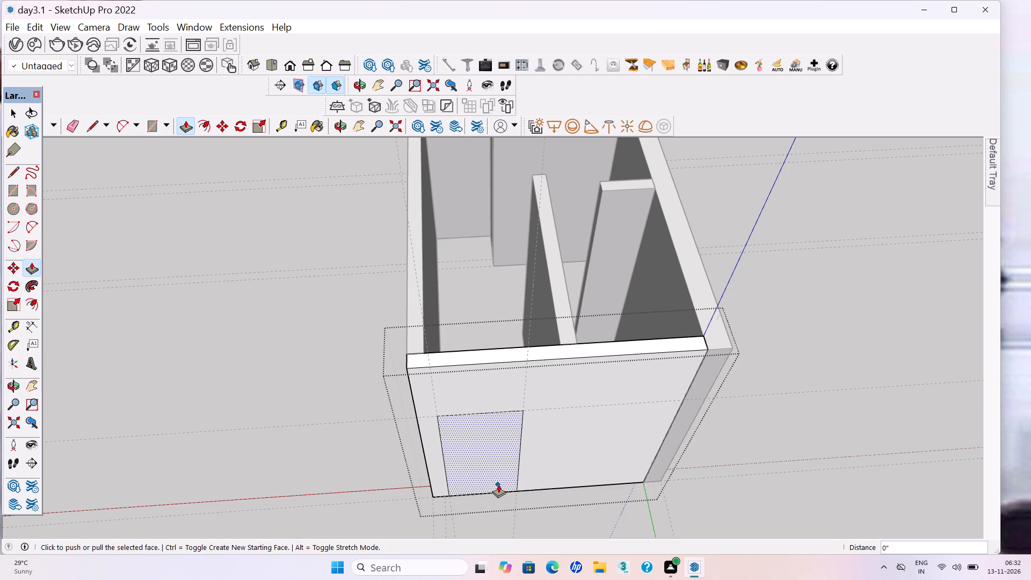
pyautogui.click(481, 457)
pyautogui.scroll(-4, 481, 447)
pyautogui.press('space')
pyautogui.click(541, 515)
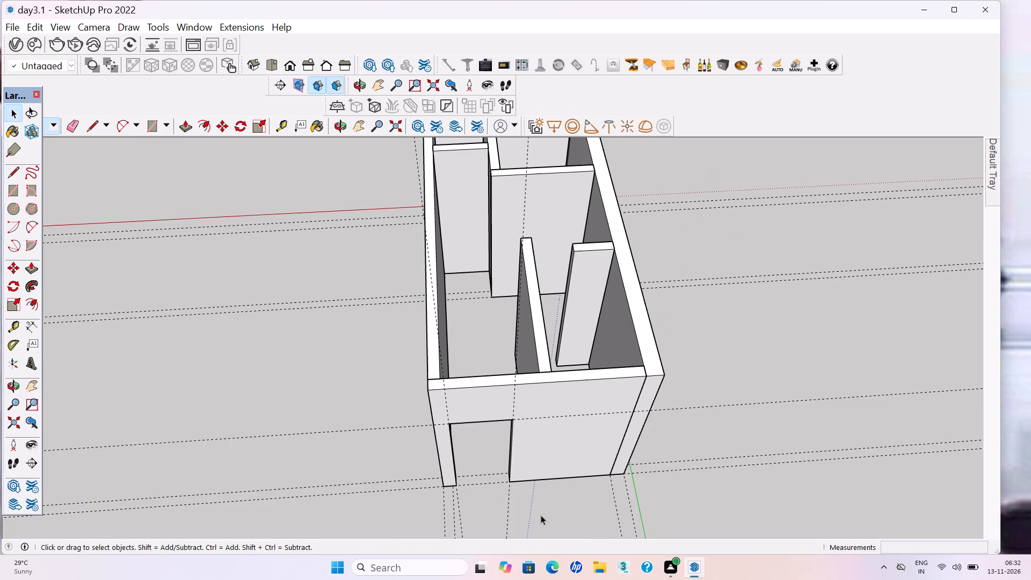
# Save the model.
pyautogui.hotkey('ctrl', 's')
pyautogui.hotkey('ctrl', 's')
pyautogui.hotkey('ctrl', 's')
pyautogui.hotkey('ctrl', 's')
pyautogui.hotkey('ctrl', 's')
pyautogui.hotkey('ctrl', 's')
pyautogui.hotkey('ctrl', 's')
pyautogui.hotkey('ctrl', 's')
pyautogui.hotkey('ctrl', 's')
pyautogui.hotkey('ctrl', 's')
pyautogui.hotkey('ctrl', 's')
pyautogui.hotkey('ctrl', 's')
pyautogui.hotkey('ctrl', 's')
pyautogui.hotkey('ctrl', 's')
# Delete all the construction guides crossing and running along the floor plan.
pyautogui.scroll(-5, 519, 400)
pyautogui.press('space')
pyautogui.moveTo(402, 488); pyautogui.dragTo(309, 262)
pyautogui.moveTo(309, 258); pyautogui.dragTo(306, 243)
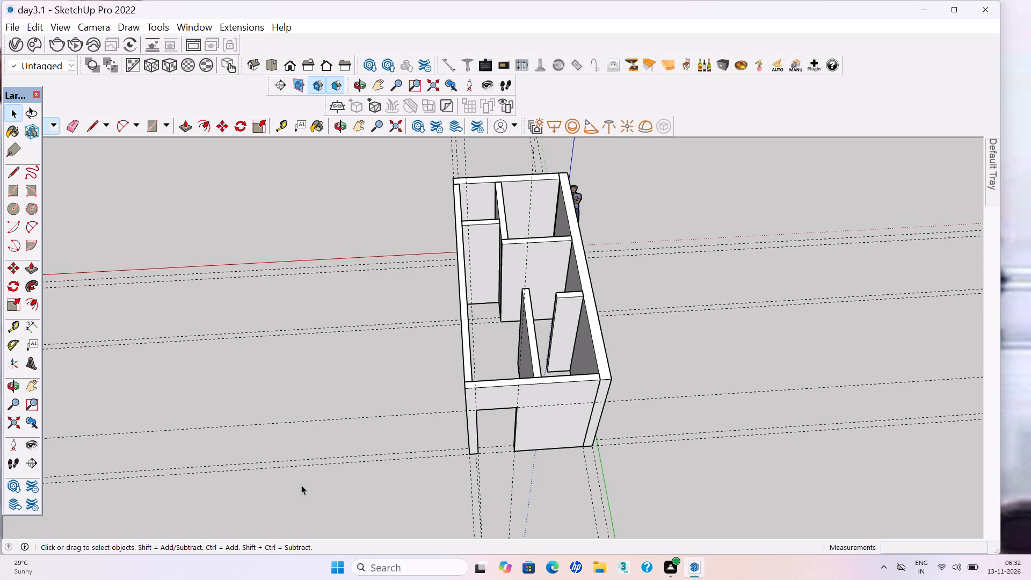
pyautogui.moveTo(301, 485); pyautogui.dragTo(251, 227)
pyautogui.press('Delete')
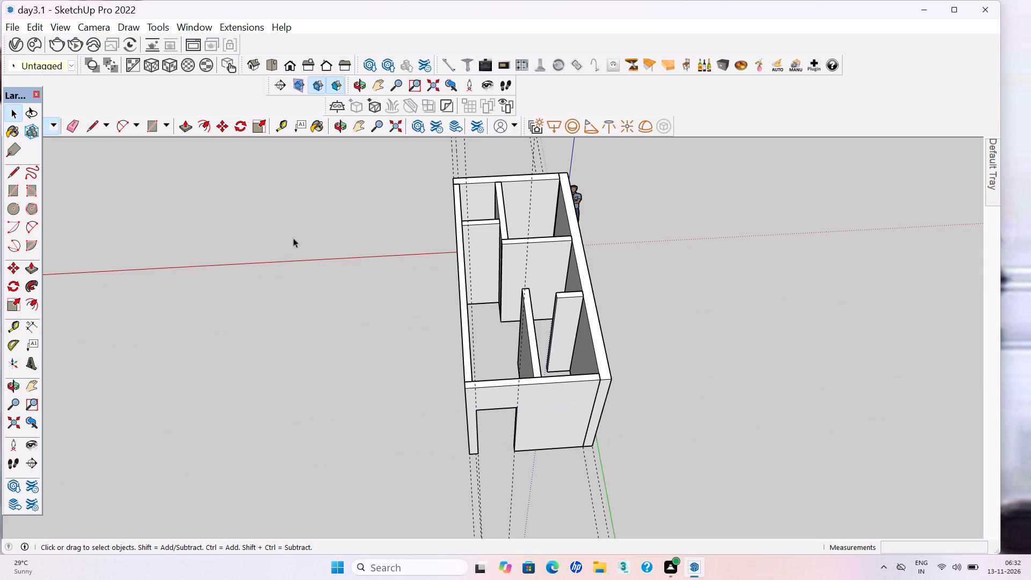
pyautogui.scroll(-5, 492, 187)
pyautogui.moveTo(599, 475); pyautogui.dragTo(439, 422)
pyautogui.press('Delete')
# Place door guides on the middle cross partition: about 4 3/8" from its free end, about 2' 1 3/8" beyond that, and 7' above its base.
pyautogui.scroll(3, 440, 260)
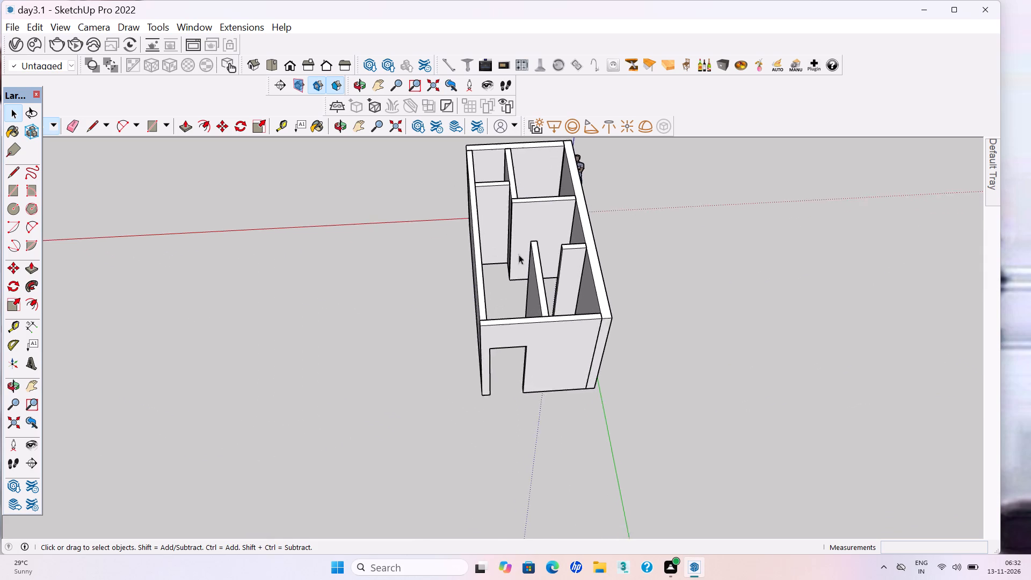
pyautogui.scroll(2, 519, 255)
pyautogui.scroll(3, 584, 259)
pyautogui.moveTo(572, 273); pyautogui.dragTo(580, 397, button='middle')
pyautogui.middleClick(579, 397)
pyautogui.scroll(1, 579, 397)
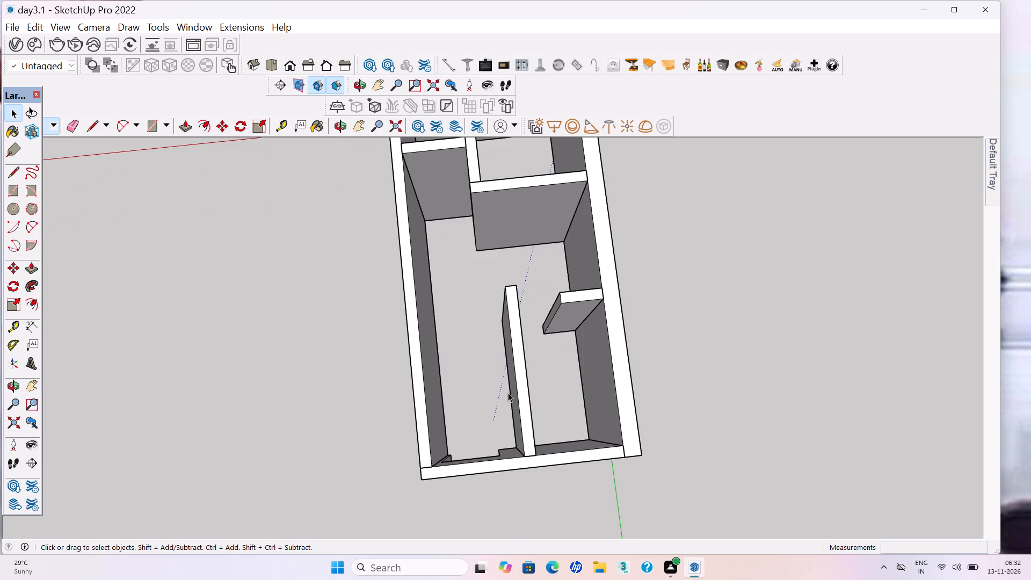
pyautogui.scroll(-2, 508, 393)
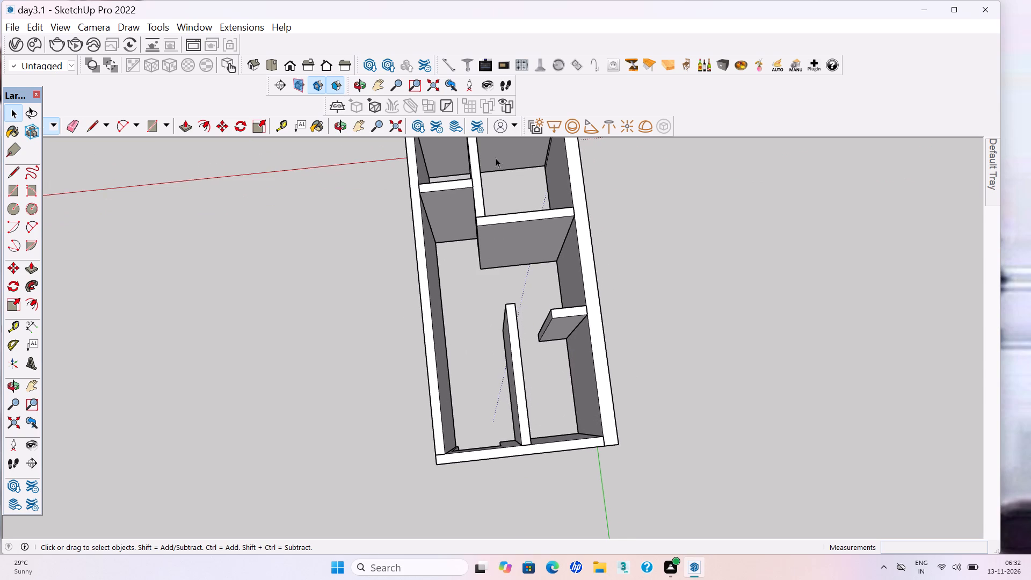
pyautogui.scroll(3, 496, 158)
pyautogui.scroll(-3, 507, 208)
pyautogui.moveTo(515, 243); pyautogui.dragTo(509, 186, button='middle')
pyautogui.middleClick(509, 186)
pyautogui.scroll(3, 509, 184)
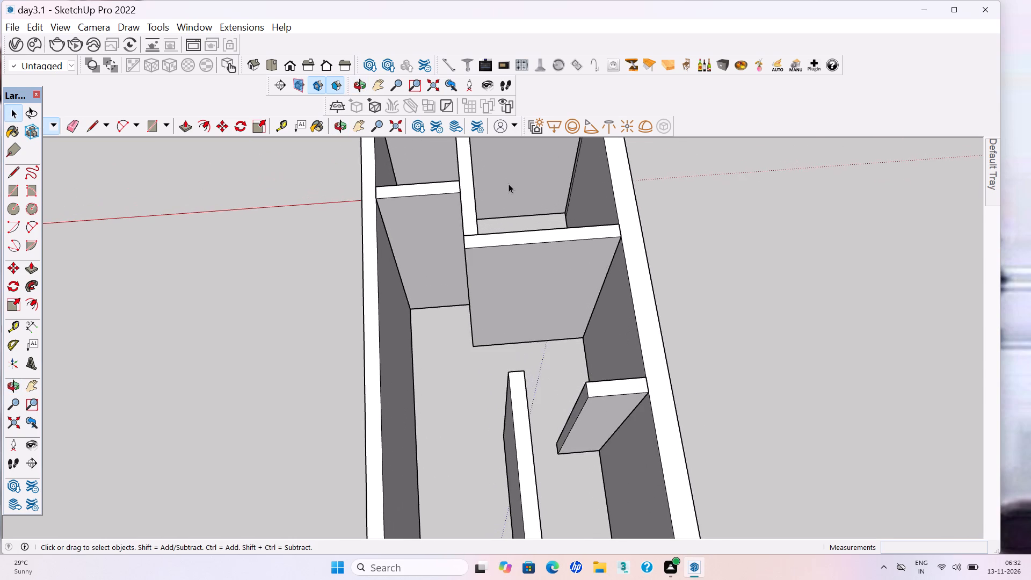
pyautogui.scroll(2, 509, 185)
pyautogui.moveTo(468, 233); pyautogui.dragTo(453, 227, button='middle')
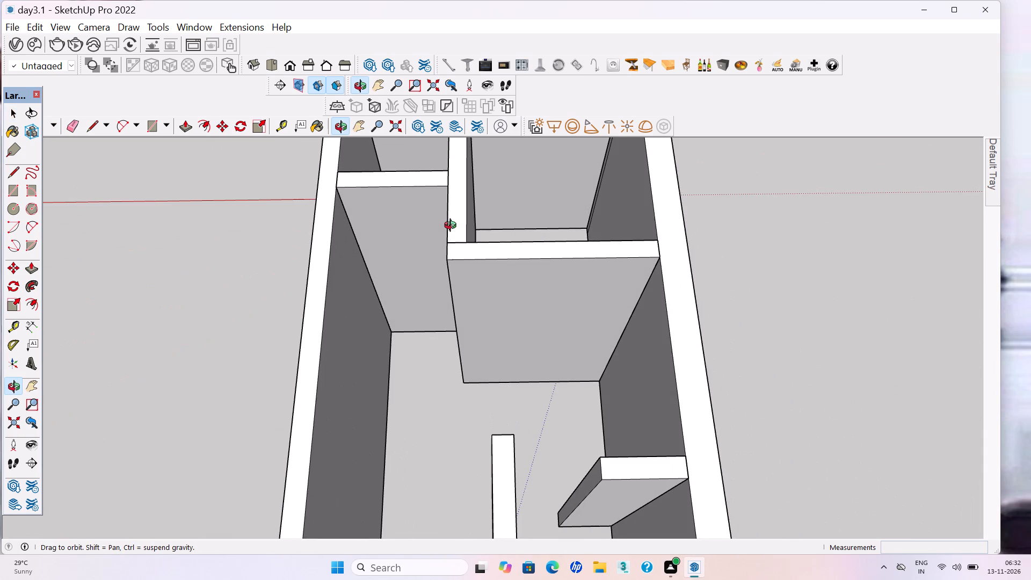
pyautogui.moveTo(453, 227); pyautogui.dragTo(444, 241, button='middle')
pyautogui.middleClick(444, 241)
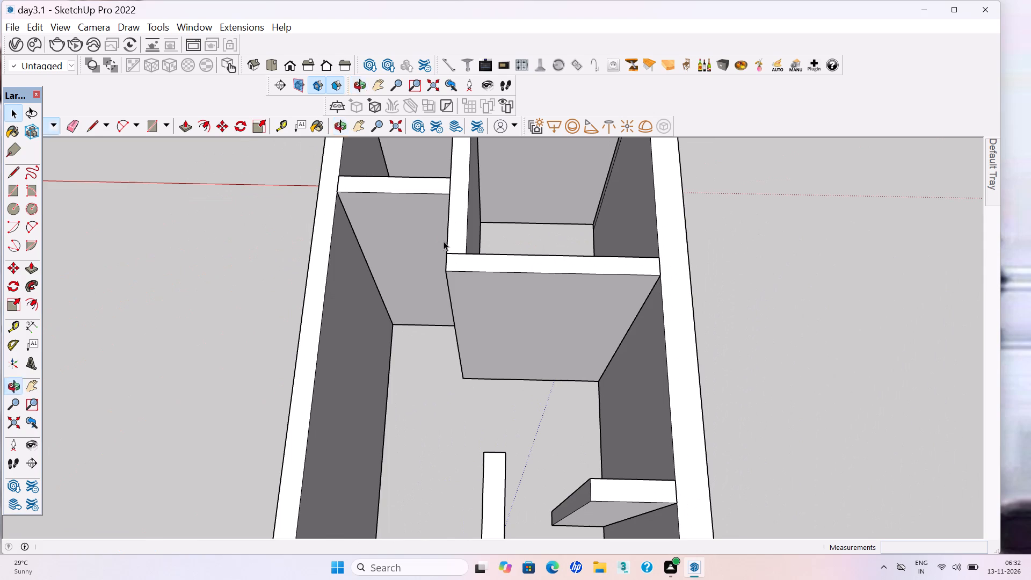
pyautogui.moveTo(516, 318); pyautogui.dragTo(514, 305, button='middle')
pyautogui.press('t')
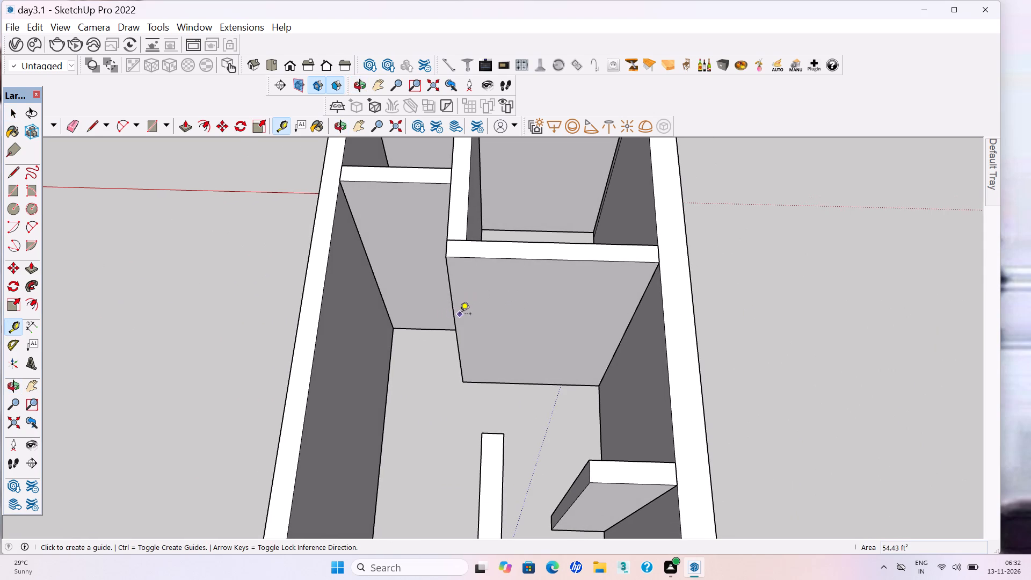
pyautogui.click(456, 314)
pyautogui.click(466, 313)
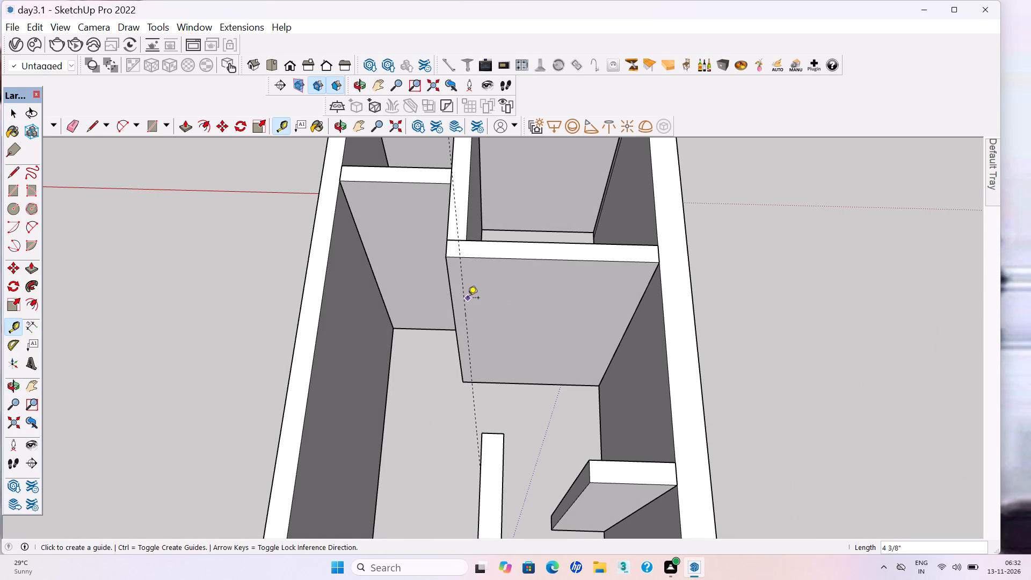
pyautogui.click(462, 295)
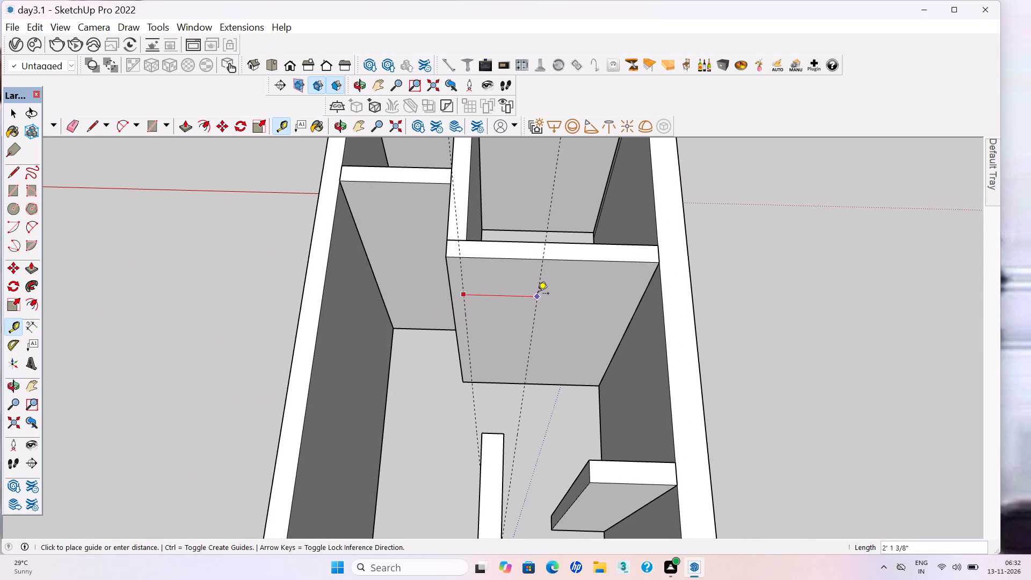
pyautogui.click(538, 294)
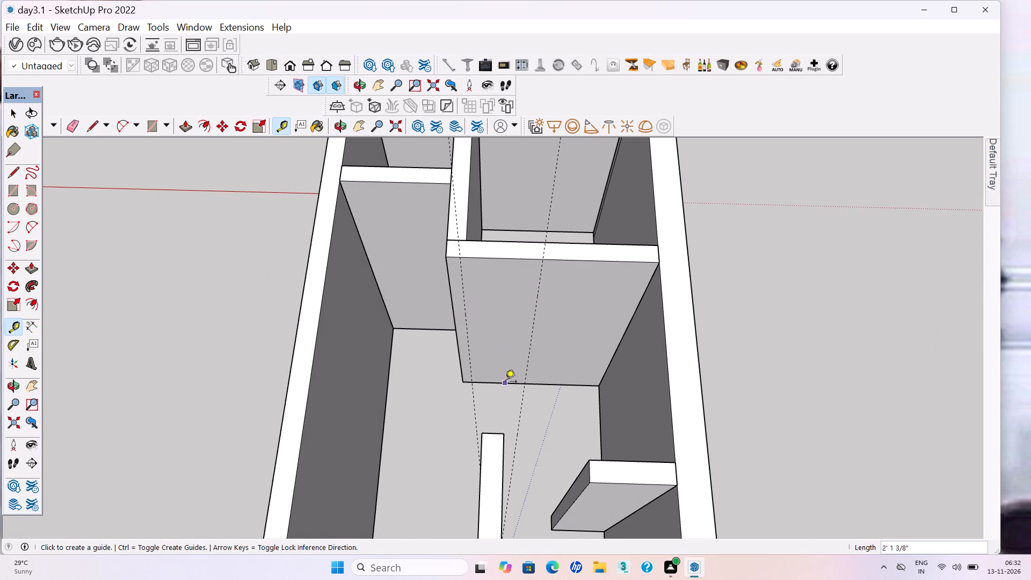
pyautogui.click(505, 382)
pyautogui.write("7'")
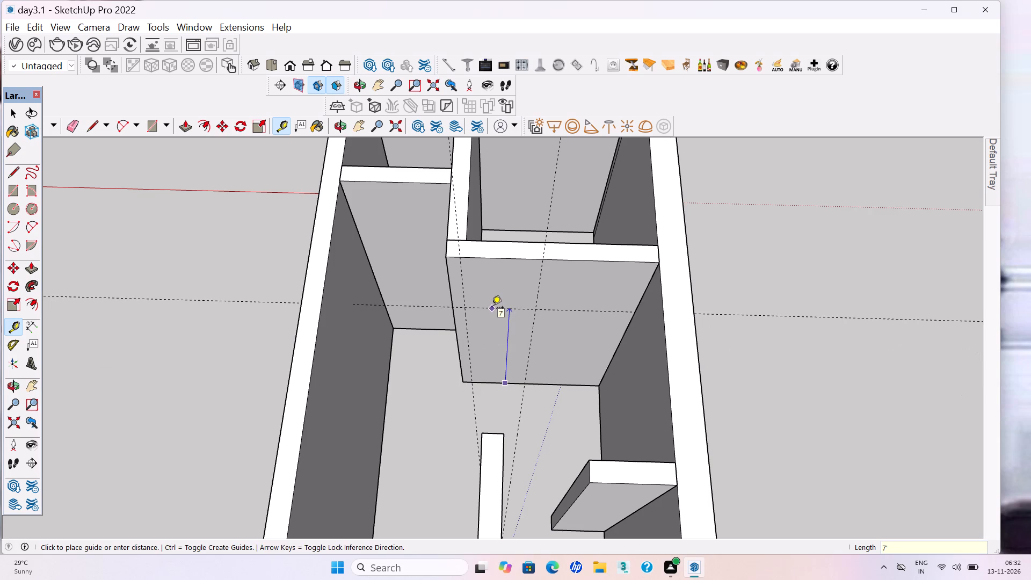
pyautogui.press('Return')
# Inside the middle cross partition's group, draw a 7' by 2' 1 3/8" rectangle between the guides and push it through as a door opening.
pyautogui.press('space')
pyautogui.moveTo(495, 349); pyautogui.dragTo(500, 316, button='middle')
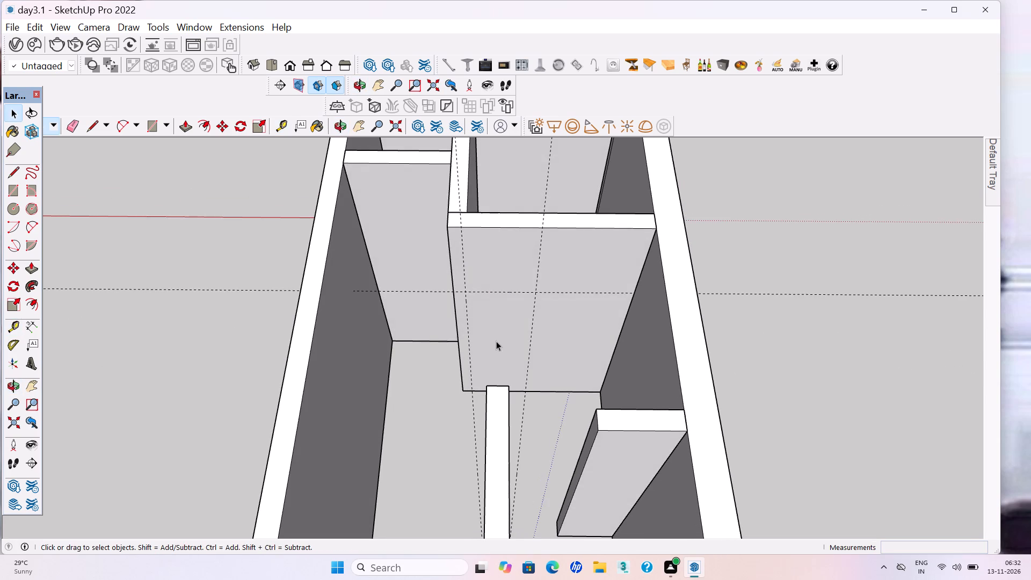
pyautogui.doubleClick(496, 341)
pyautogui.click(496, 345)
pyautogui.scroll(3, 496, 345)
pyautogui.press('r')
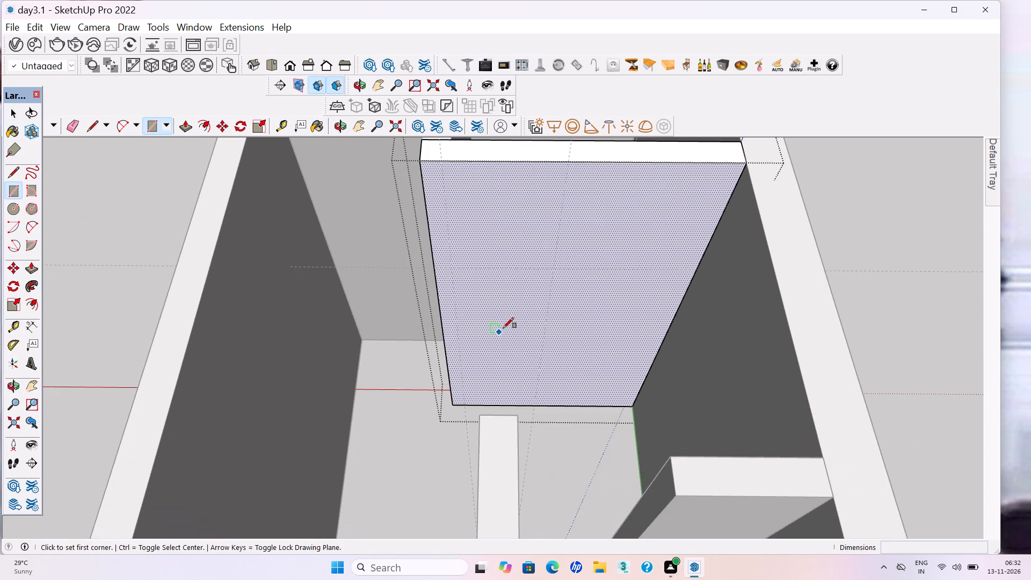
pyautogui.moveTo(506, 325); pyautogui.dragTo(500, 336, button='middle')
pyautogui.click(453, 277)
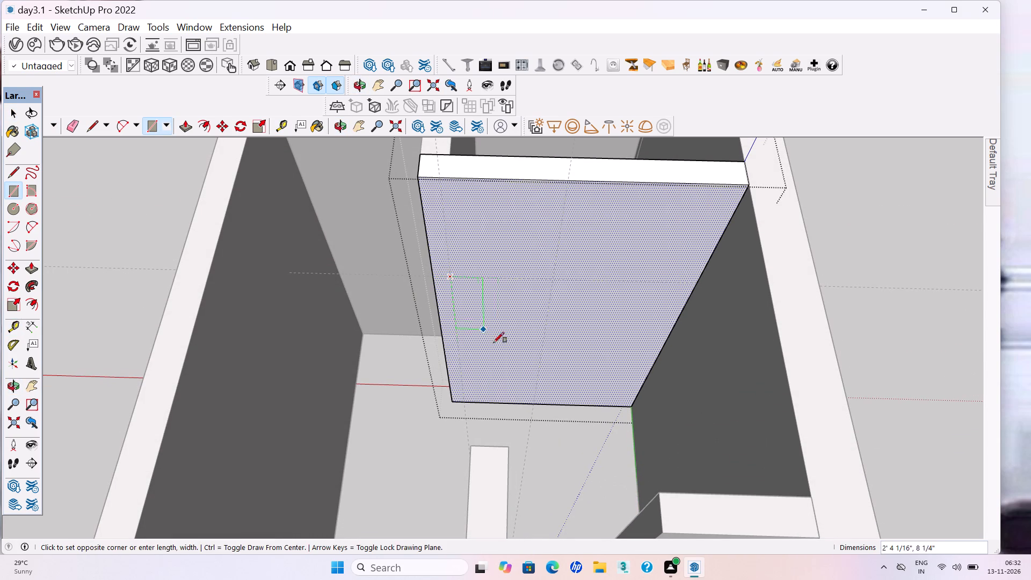
pyautogui.click(534, 403)
pyautogui.press('p')
pyautogui.click(517, 389)
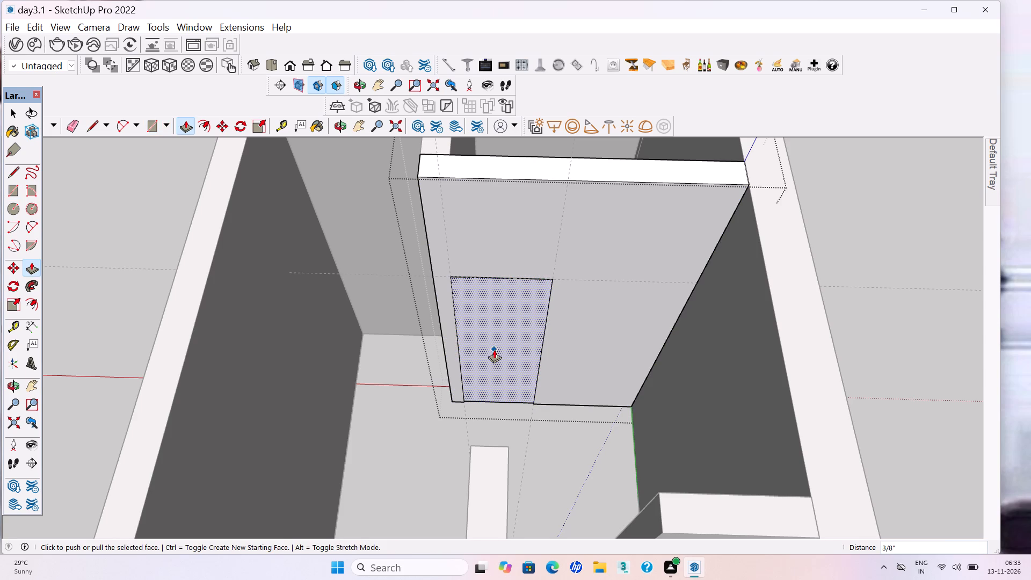
pyautogui.click(505, 376)
pyautogui.click(487, 345)
pyautogui.scroll(-5, 487, 349)
pyautogui.press('space')
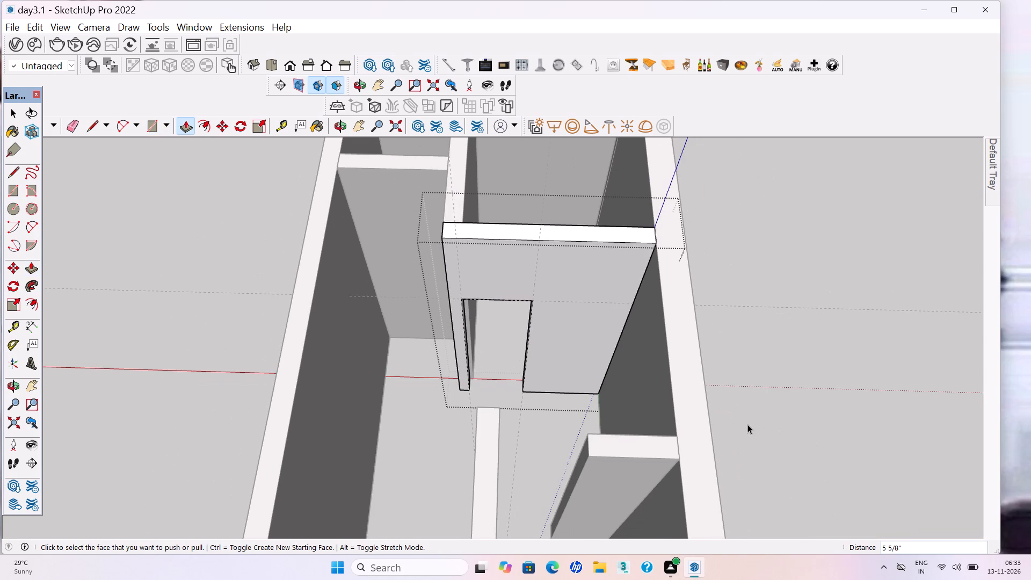
pyautogui.click(747, 424)
# Save the model with the partition's door opening.
pyautogui.hotkey('ctrl', 's')
pyautogui.hotkey('ctrl', 's')
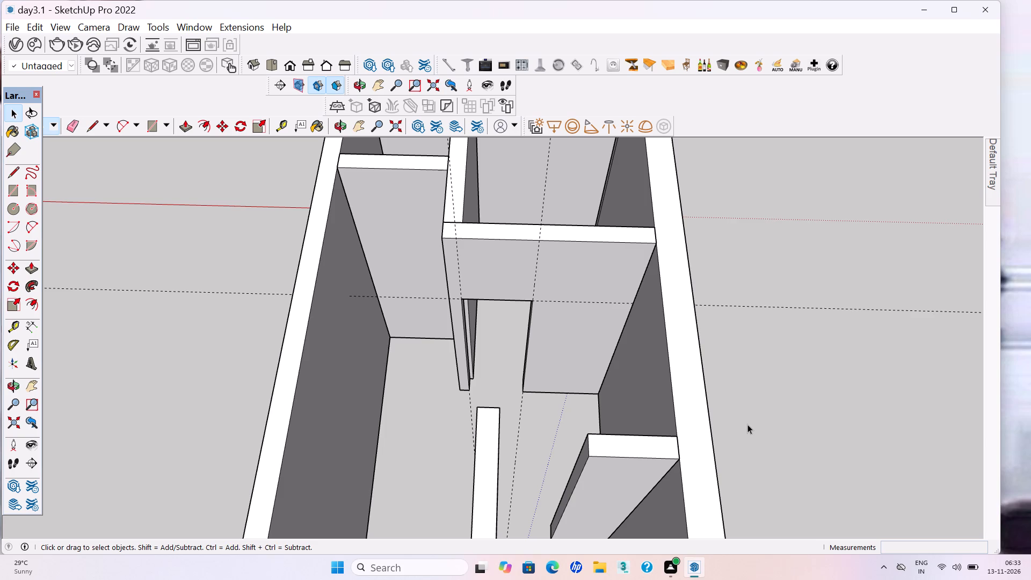
pyautogui.scroll(-4, 747, 424)
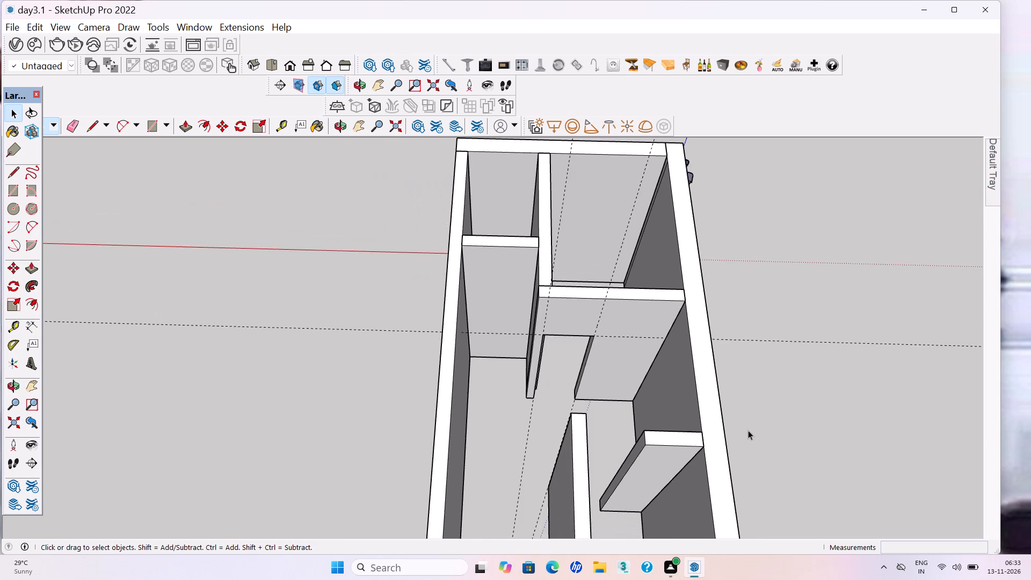
# Delete the remaining door guides, the two upright ones and the horizontal one crossing the floor plan.
pyautogui.scroll(-4, 748, 431)
pyautogui.scroll(-7, 628, 332)
pyautogui.moveTo(696, 221); pyautogui.dragTo(648, 185)
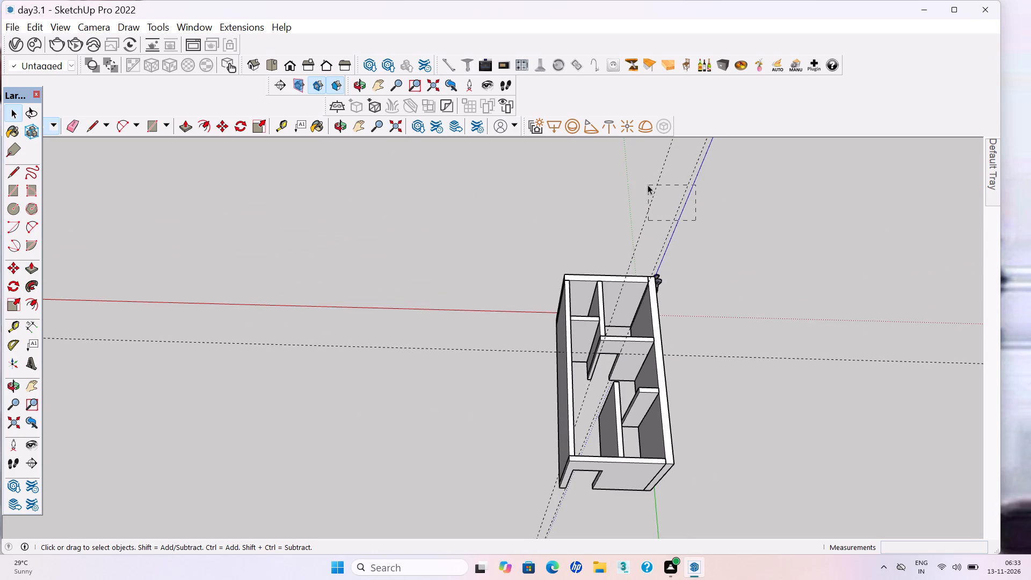
pyautogui.moveTo(648, 185); pyautogui.dragTo(636, 182)
pyautogui.moveTo(628, 181); pyautogui.dragTo(621, 179)
pyautogui.moveTo(752, 212); pyautogui.dragTo(595, 167)
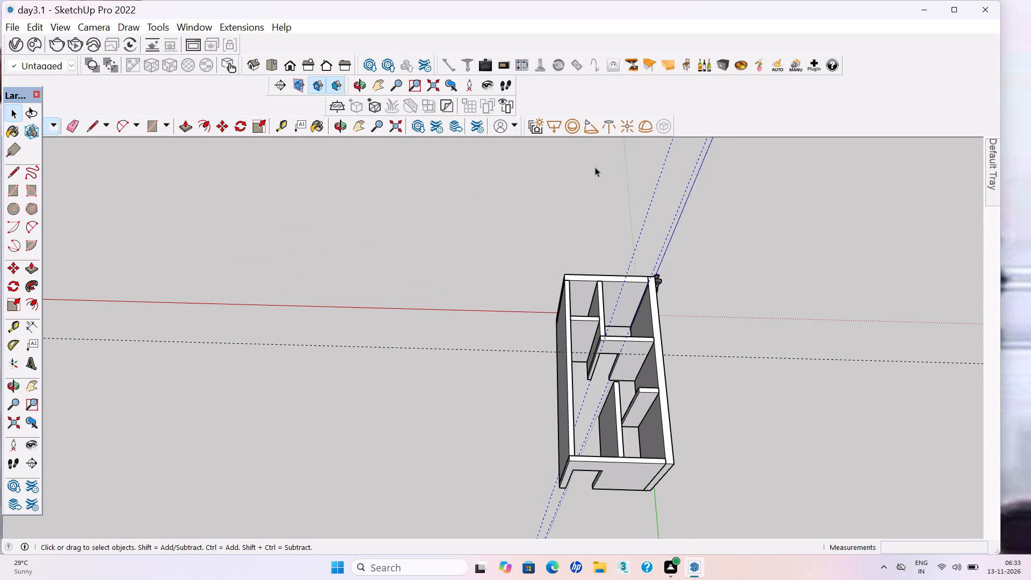
pyautogui.press('Delete')
pyautogui.moveTo(735, 385); pyautogui.dragTo(715, 317)
pyautogui.press('Delete')
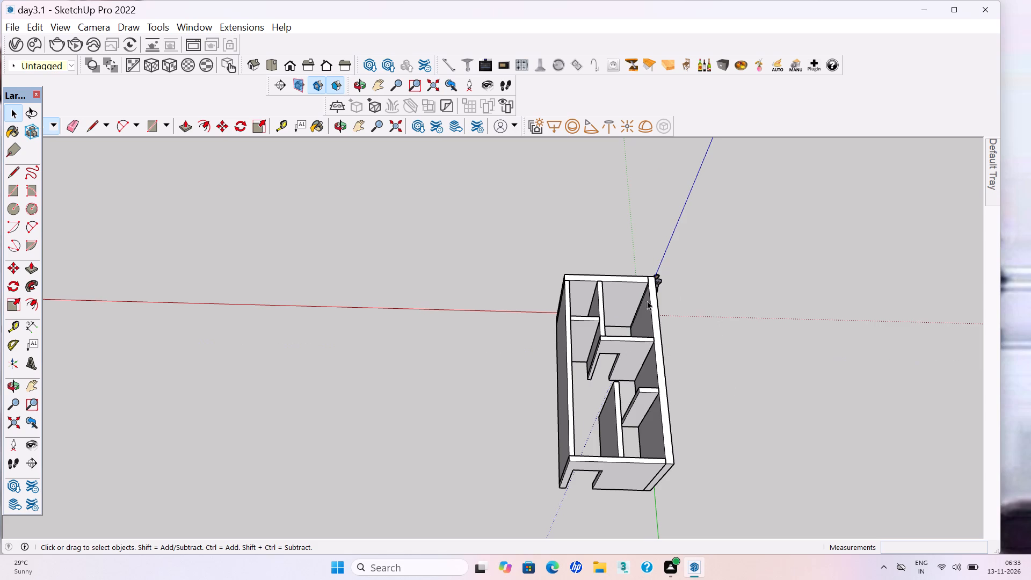
# Place door guides on the end room's lengthwise partition: two upright ones about 2' 1 5/8" apart and one 7' above its base.
pyautogui.moveTo(636, 305); pyautogui.dragTo(227, 237, button='middle')
pyautogui.scroll(-3, 513, 252)
pyautogui.moveTo(528, 349); pyautogui.dragTo(528, 426, button='middle')
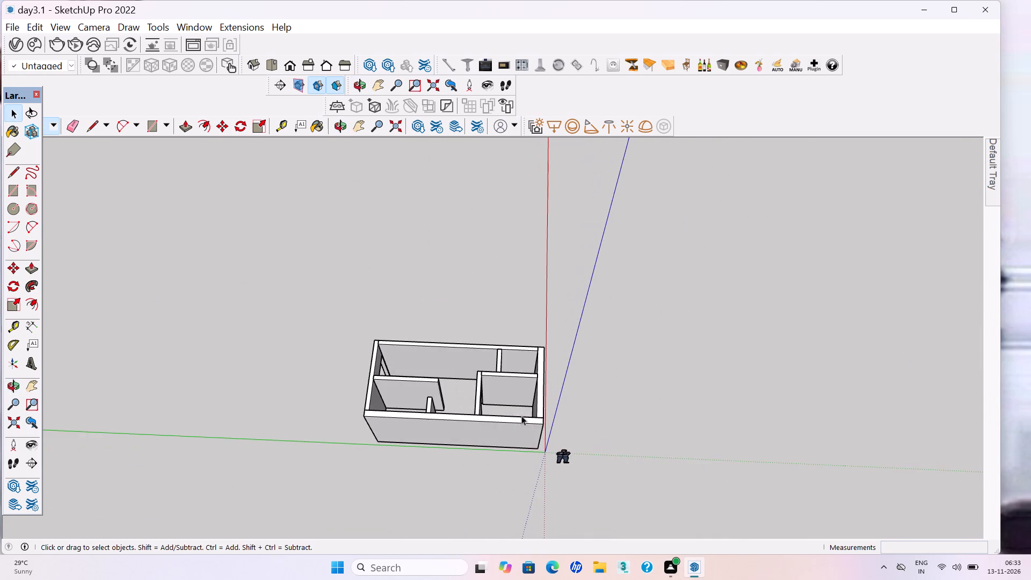
pyautogui.scroll(11, 506, 394)
pyautogui.scroll(1, 551, 351)
pyautogui.moveTo(551, 351); pyautogui.dragTo(551, 403, button='middle')
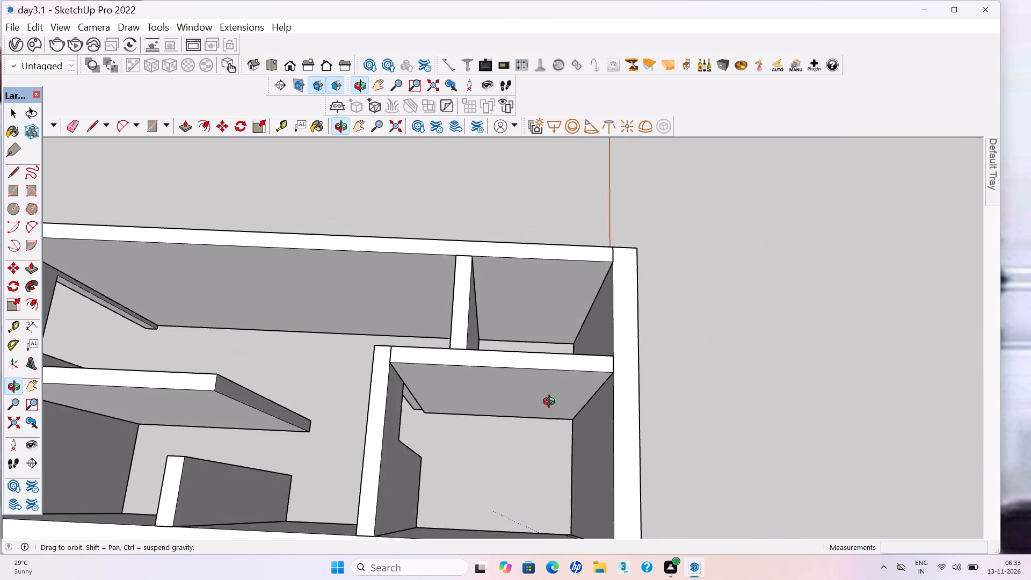
pyautogui.moveTo(551, 403); pyautogui.dragTo(551, 408, button='middle')
pyautogui.middleClick(551, 408)
pyautogui.moveTo(551, 408); pyautogui.dragTo(554, 381, button='middle')
pyautogui.press('t')
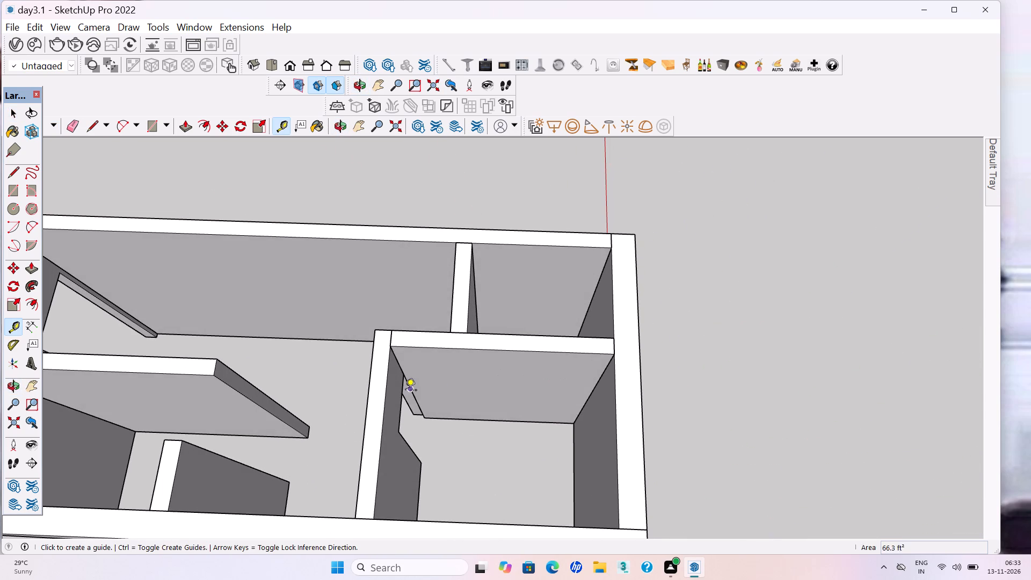
pyautogui.click(412, 387)
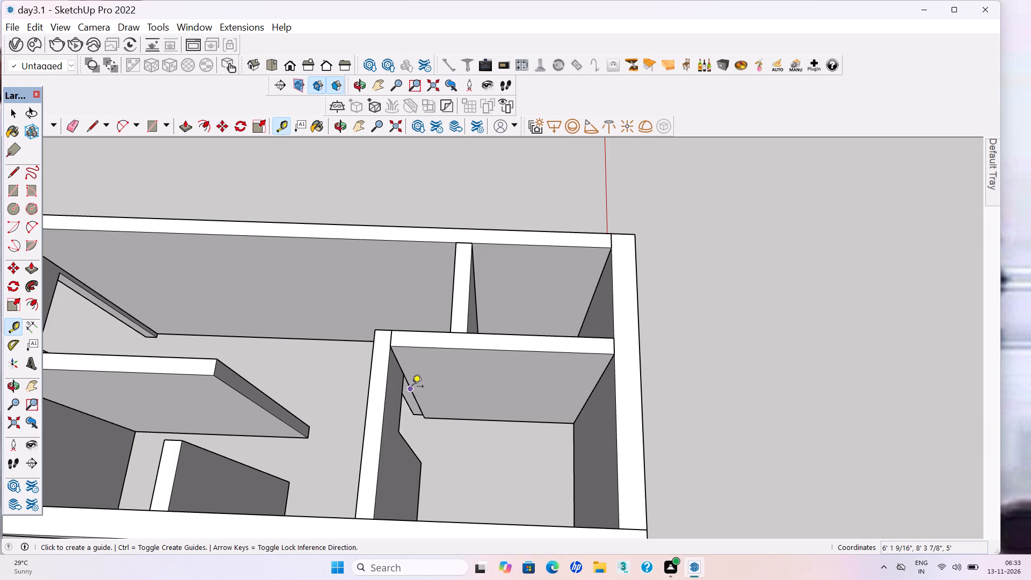
pyautogui.click(502, 382)
pyautogui.click(505, 373)
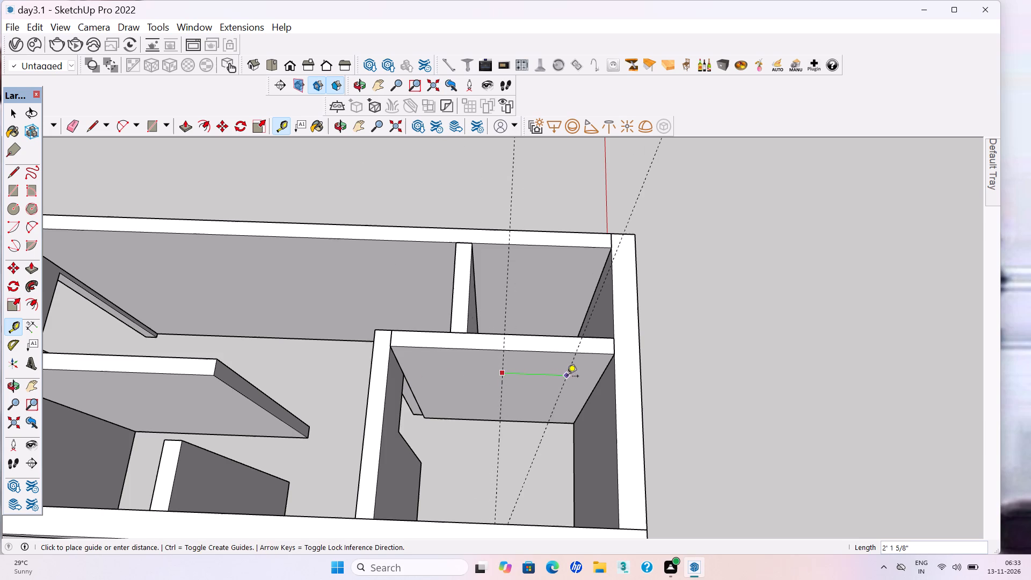
pyautogui.click(567, 377)
pyautogui.click(528, 423)
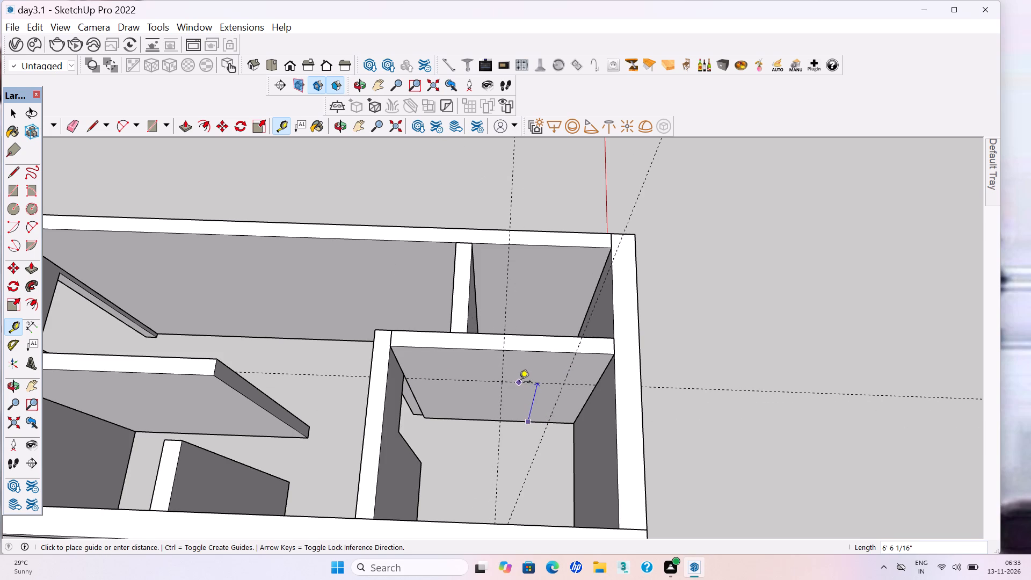
pyautogui.write("7'")
pyautogui.press('Return')
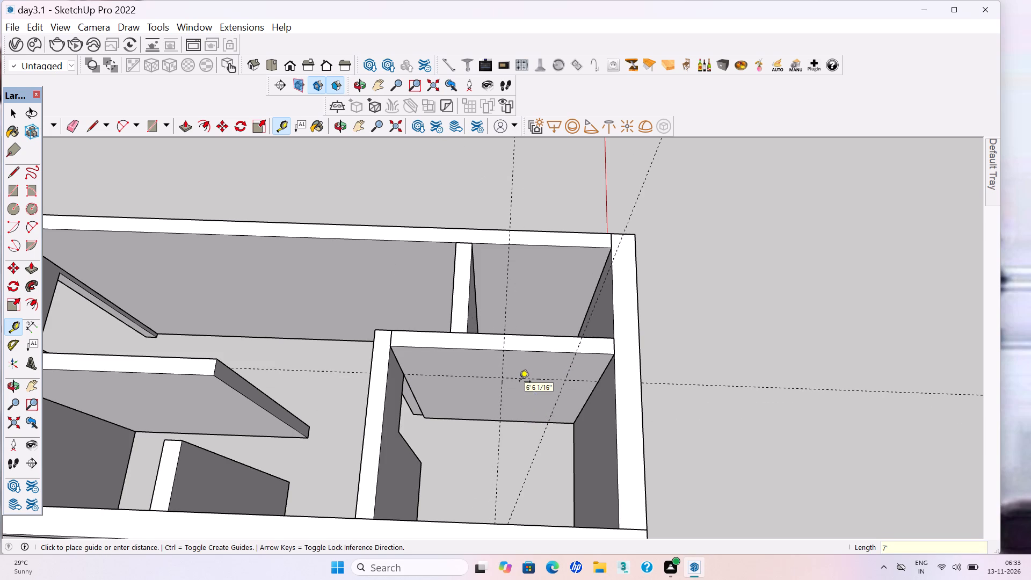
# Inside the lengthwise partition's group, draw a 7' by 2' 1 5/8" rectangle between the guides and push it 6" through as a door opening.
pyautogui.press('space')
pyautogui.scroll(3, 521, 402)
pyautogui.moveTo(534, 422); pyautogui.dragTo(558, 376, button='middle')
pyautogui.scroll(1, 557, 376)
pyautogui.doubleClick(527, 397)
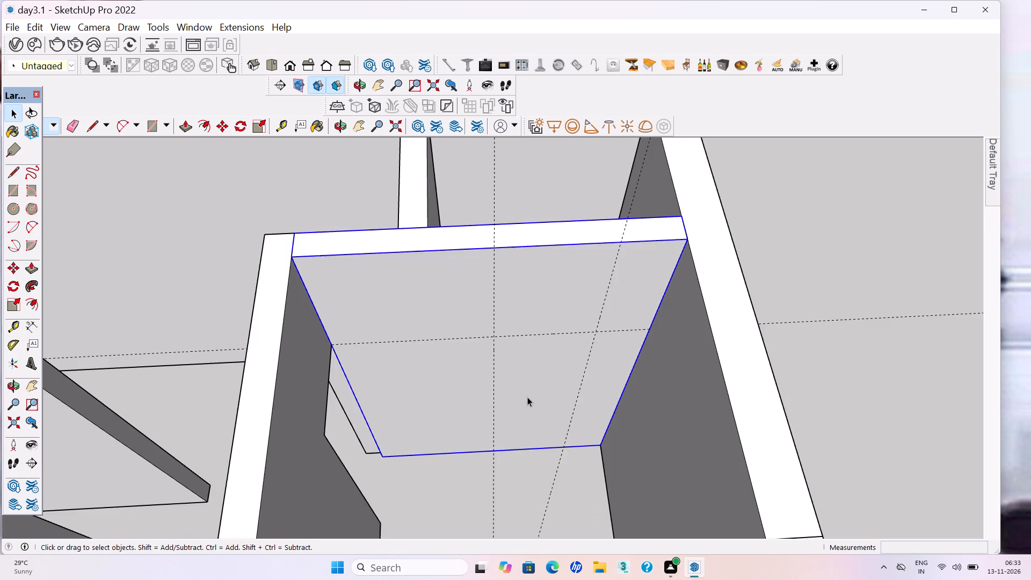
pyautogui.click(527, 400)
pyautogui.press('r')
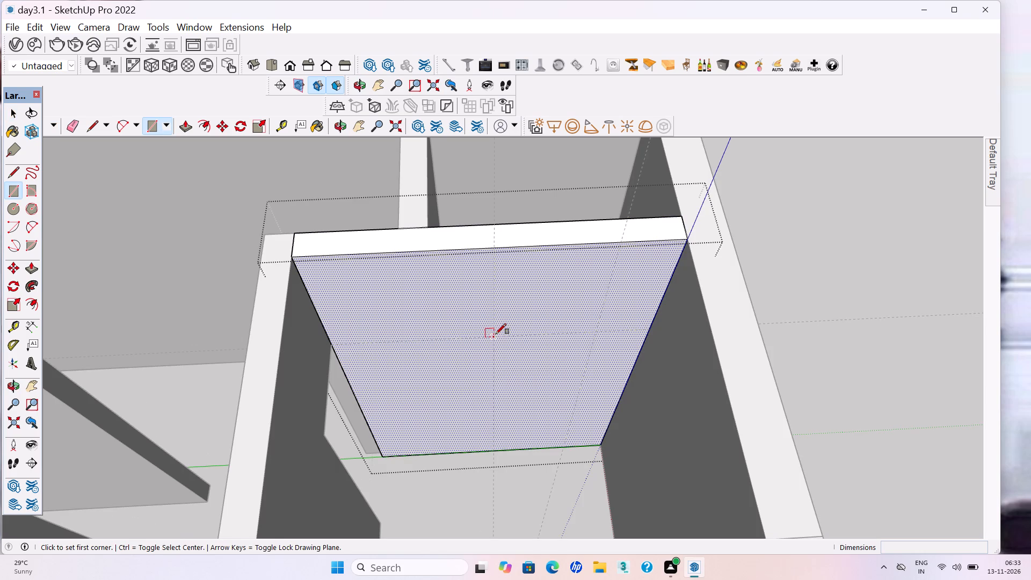
pyautogui.click(496, 334)
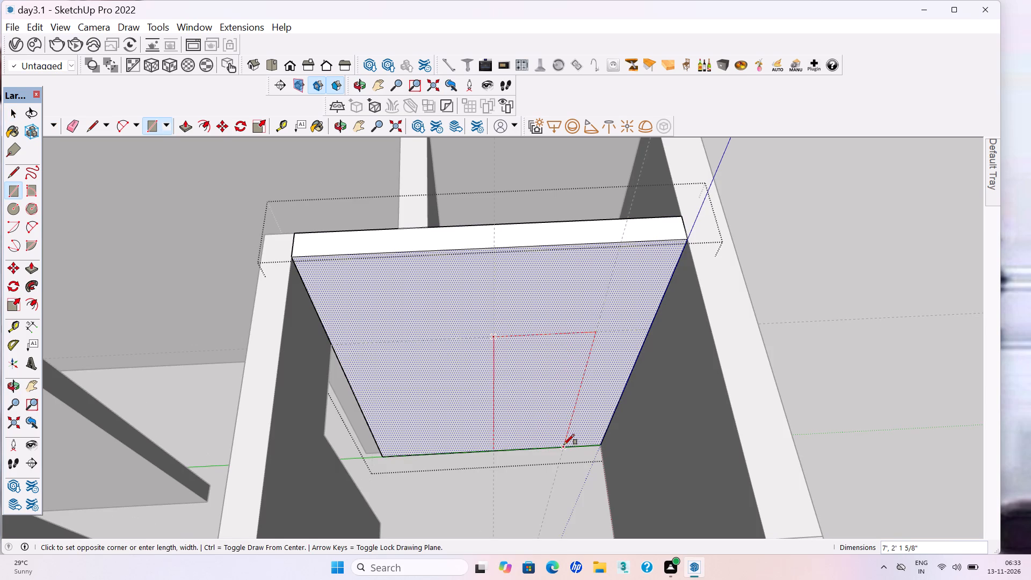
pyautogui.click(564, 445)
pyautogui.press('p')
pyautogui.click(534, 429)
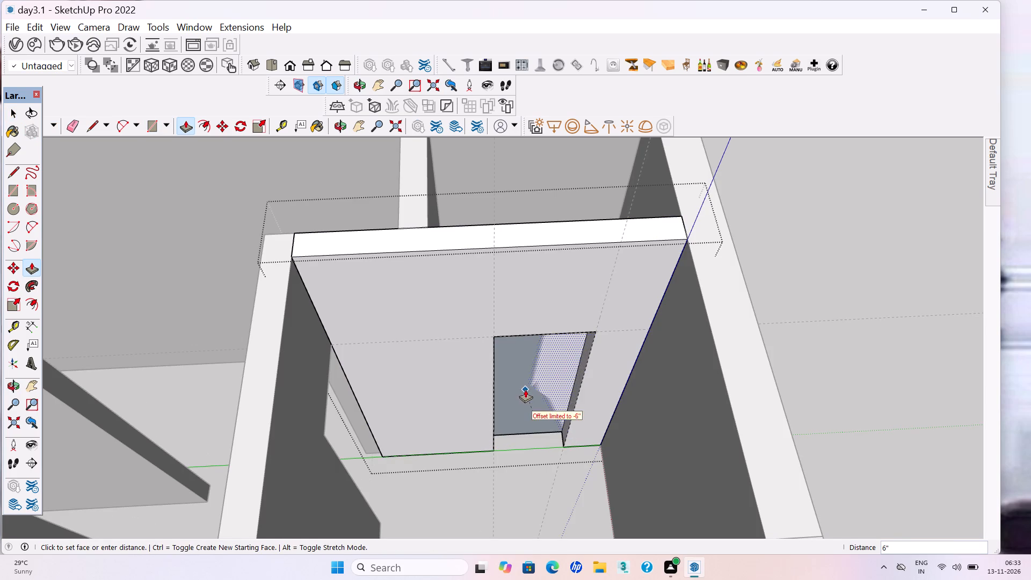
pyautogui.click(525, 389)
pyautogui.scroll(-5, 518, 383)
pyautogui.press('space')
pyautogui.click(776, 492)
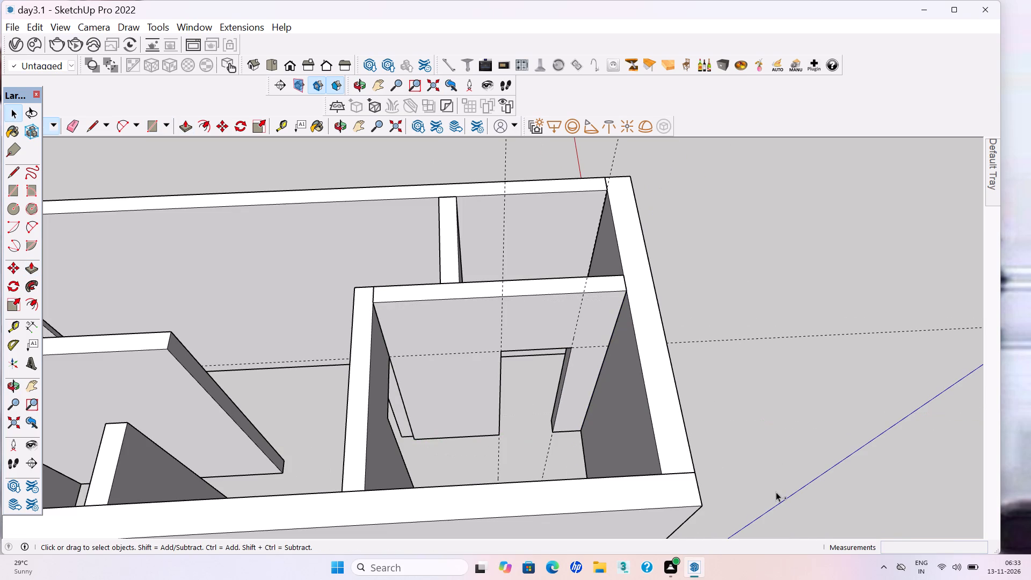
# Save the model with the lengthwise partition's door opening.
pyautogui.hotkey('ctrl', 's')
pyautogui.hotkey('ctrl', 's')
# Delete the three door guides around the floor plan and save the model.
pyautogui.scroll(-10, 612, 498)
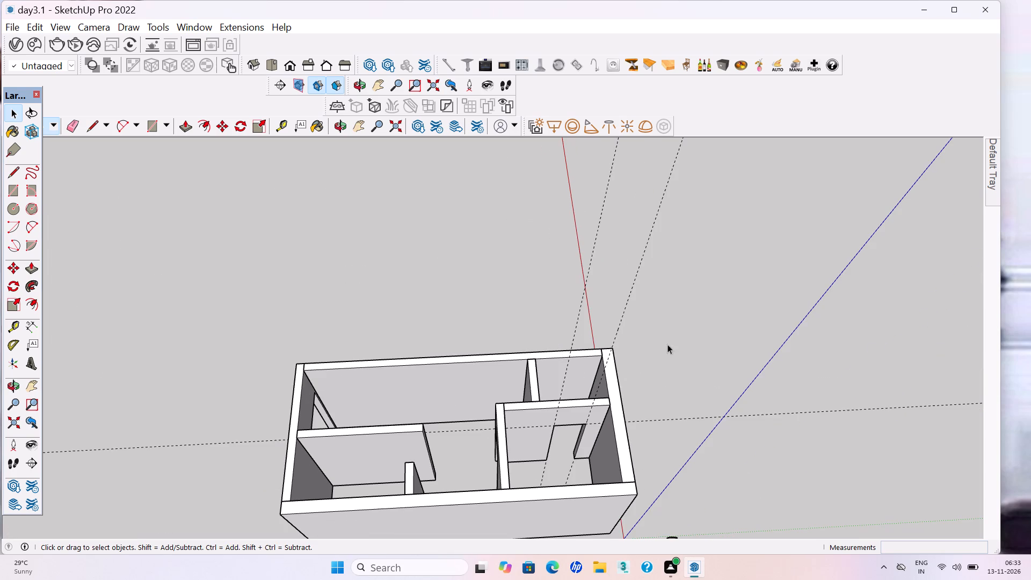
pyautogui.moveTo(674, 286); pyautogui.dragTo(572, 216)
pyautogui.press('Delete')
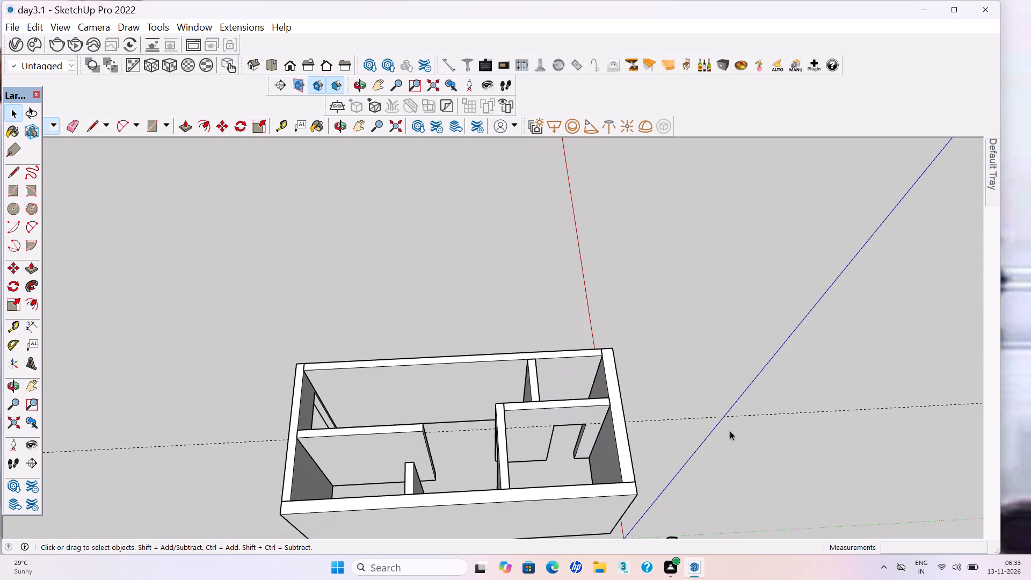
pyautogui.moveTo(734, 438); pyautogui.dragTo(722, 378)
pyautogui.press('Delete')
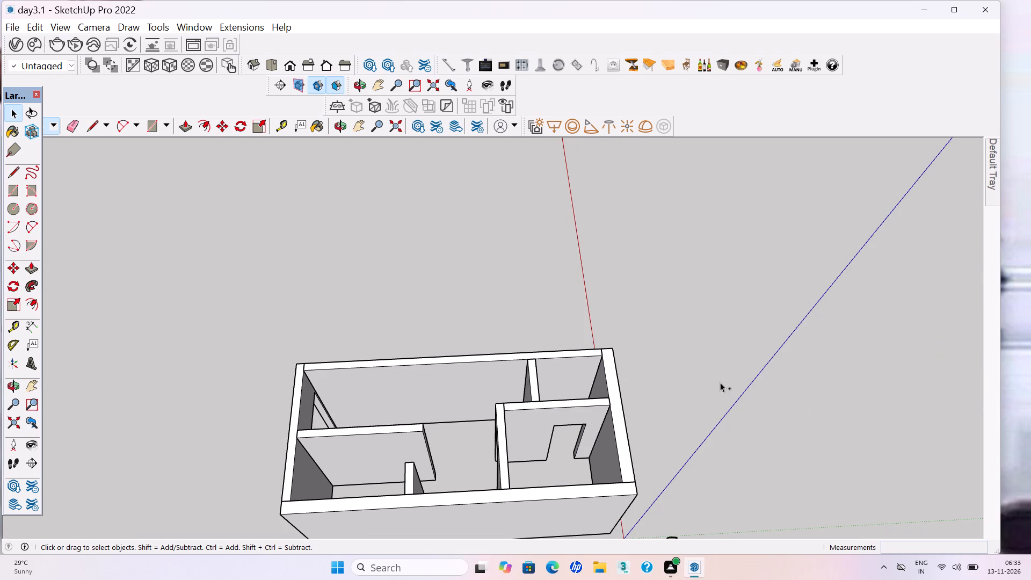
pyautogui.hotkey('ctrl', 's')
pyautogui.hotkey('ctrl', 's')
# Place a guide 2' from the long outer wall's inner base edge, in the room beside the short cross partition.
pyautogui.scroll(-5, 433, 327)
pyautogui.moveTo(494, 359); pyautogui.dragTo(501, 359, button='middle')
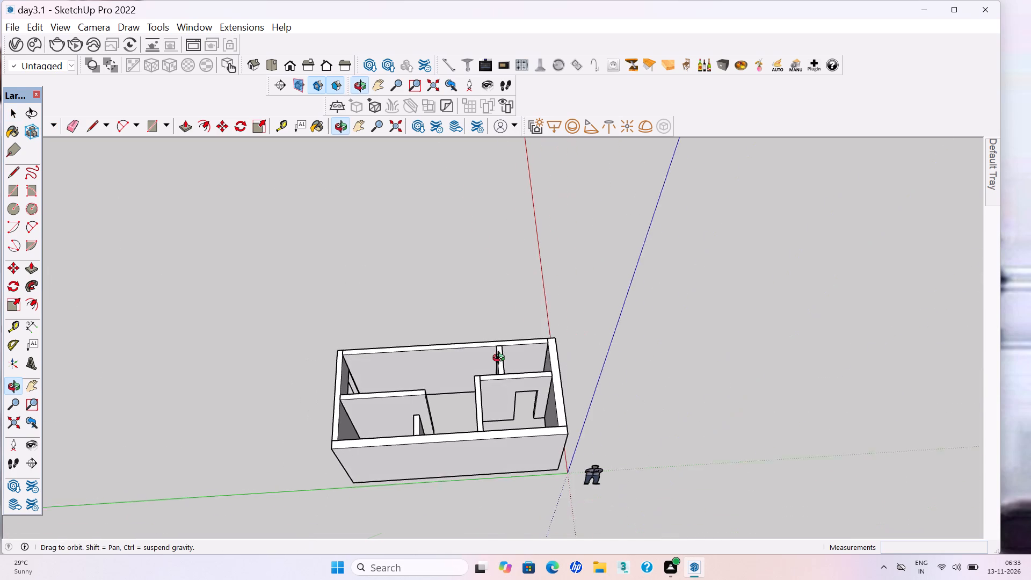
pyautogui.moveTo(501, 359); pyautogui.dragTo(943, 369, button='middle')
pyautogui.scroll(3, 620, 468)
pyautogui.scroll(1, 574, 436)
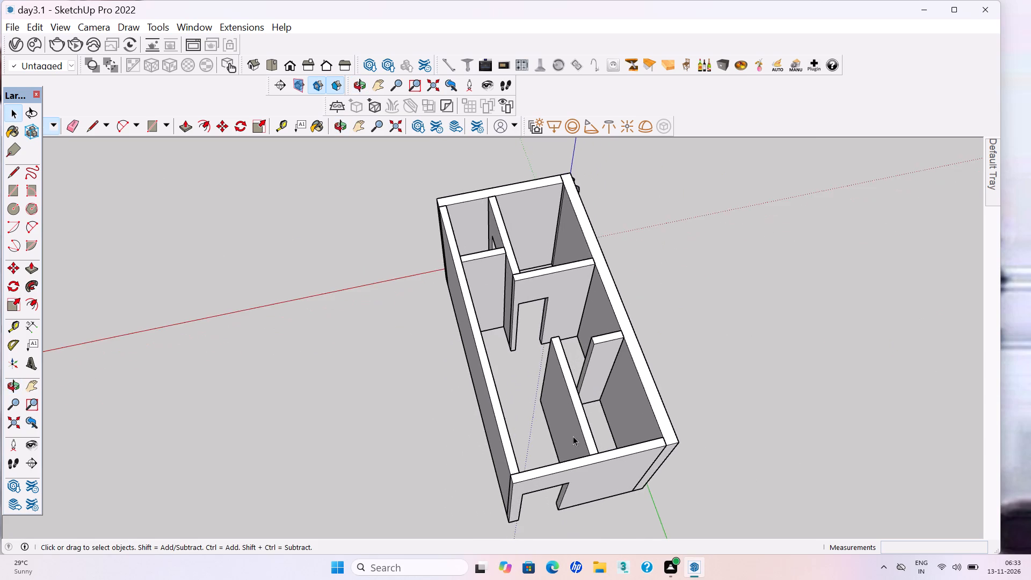
pyautogui.moveTo(542, 436); pyautogui.dragTo(866, 485, button='middle')
pyautogui.scroll(4, 655, 206)
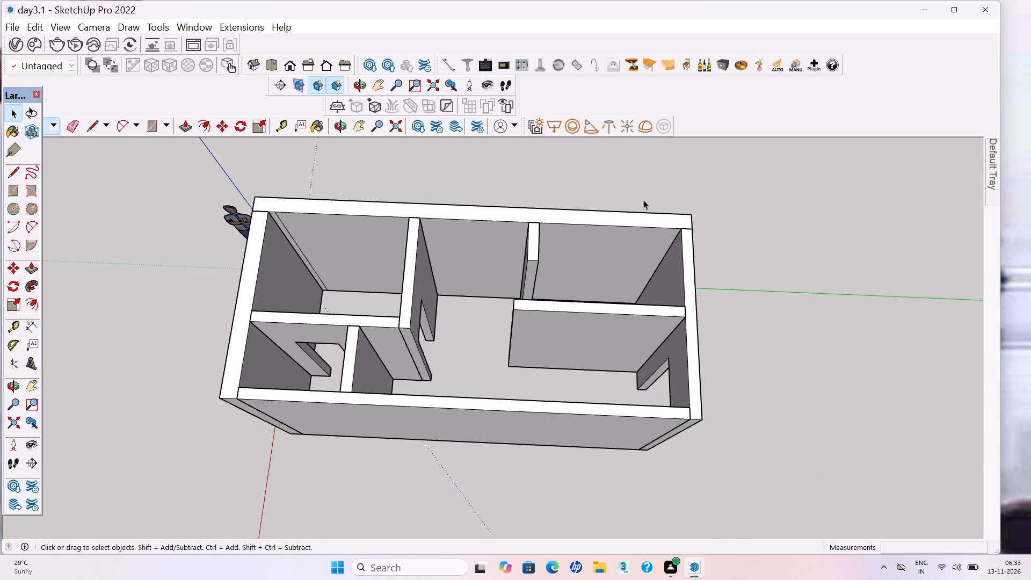
pyautogui.scroll(6, 641, 212)
pyautogui.moveTo(641, 300); pyautogui.dragTo(644, 354, button='middle')
pyautogui.scroll(2, 605, 351)
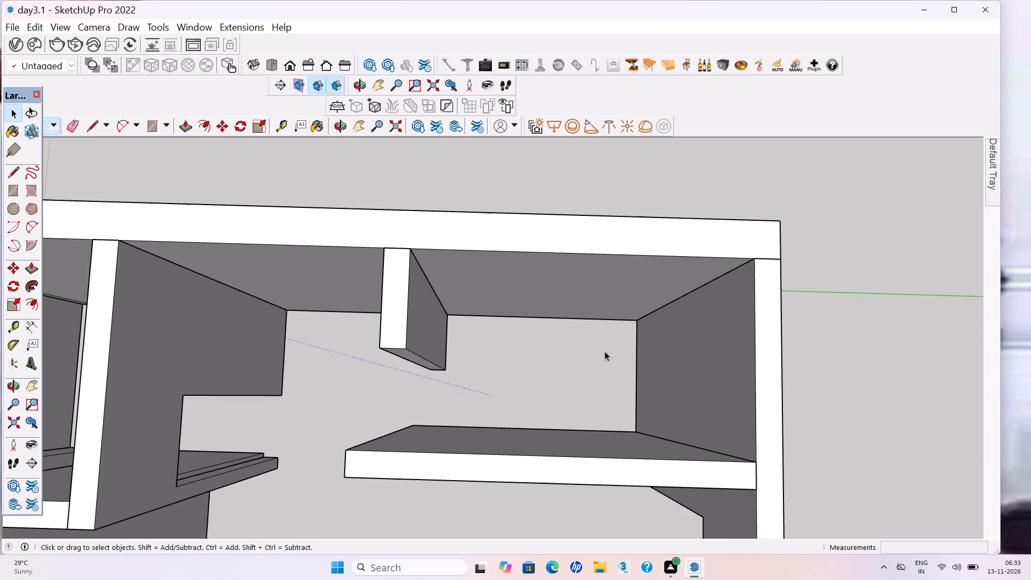
pyautogui.press('t')
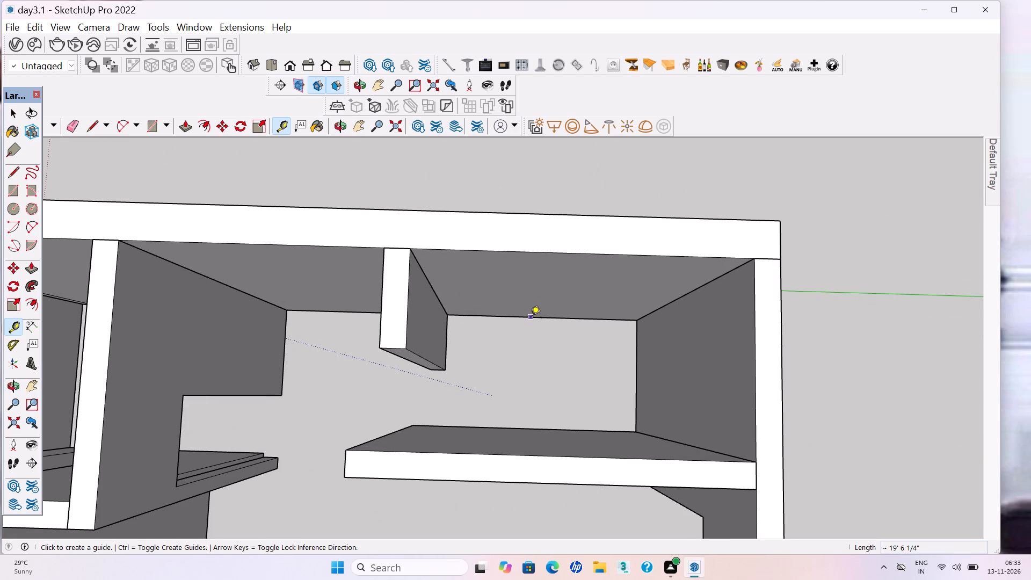
pyautogui.click(531, 318)
pyautogui.press('2')
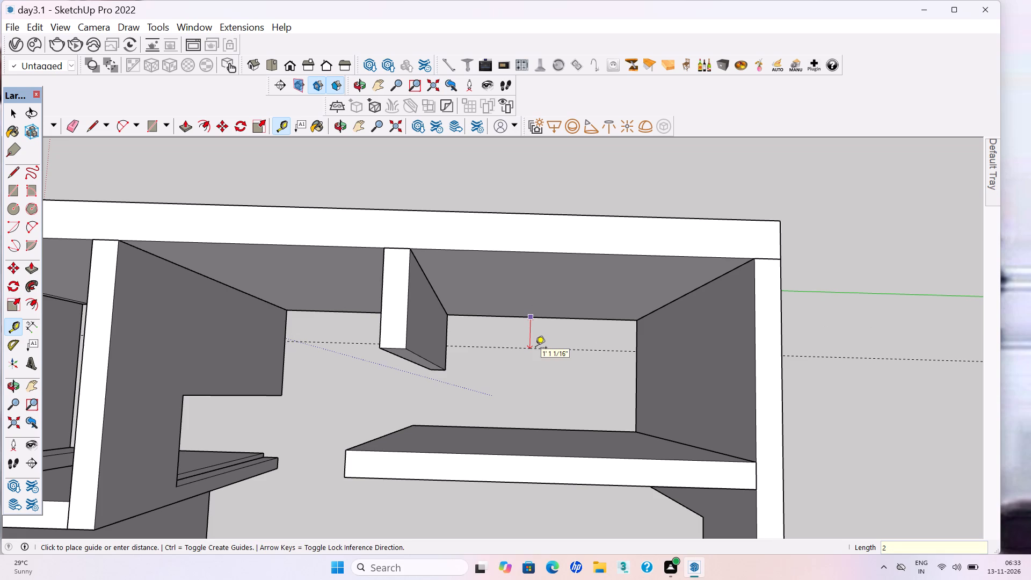
pyautogui.press("'")
pyautogui.press('Return')
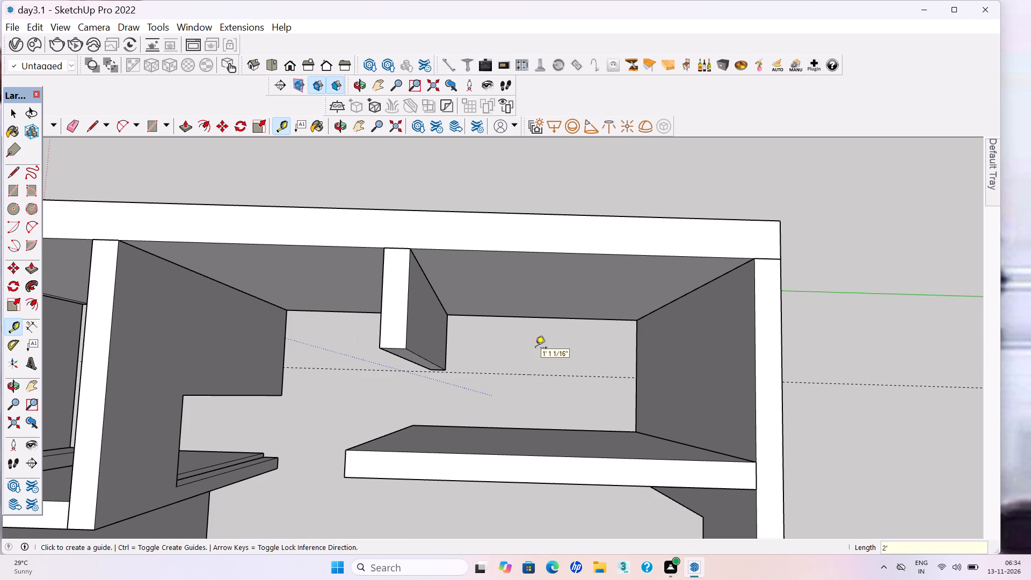
# Scale the short cross partition lengthwise by about 1.09 so its free end reaches the 2' guide, and save the model.
pyautogui.press('space')
pyautogui.scroll(3, 439, 373)
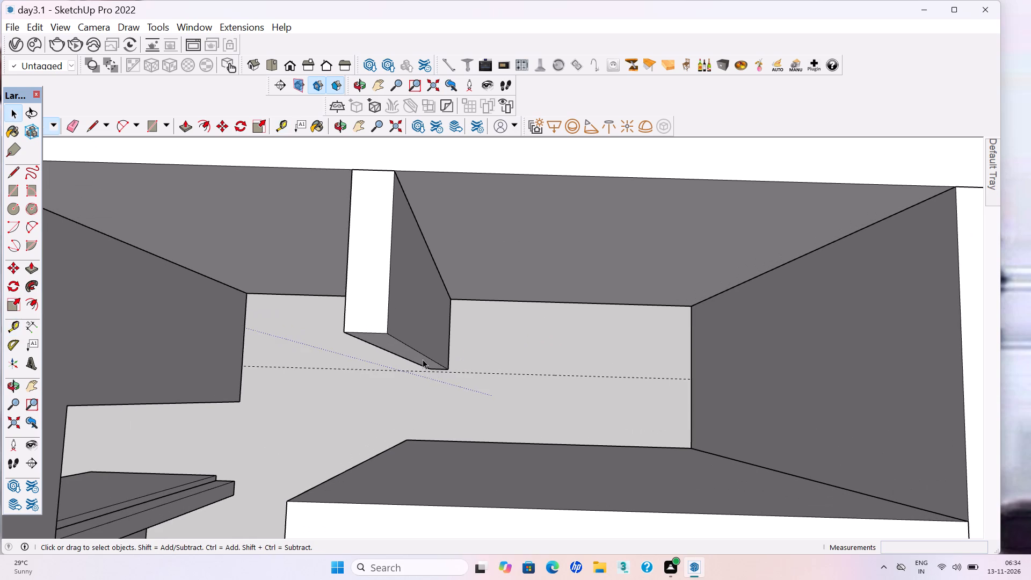
pyautogui.click(423, 359)
pyautogui.press('s')
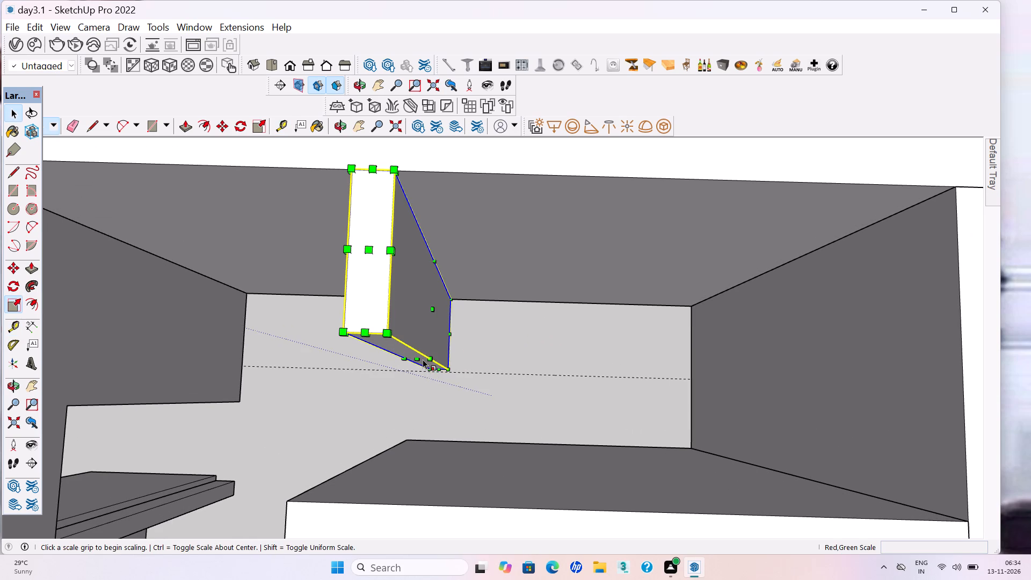
pyautogui.click(415, 361)
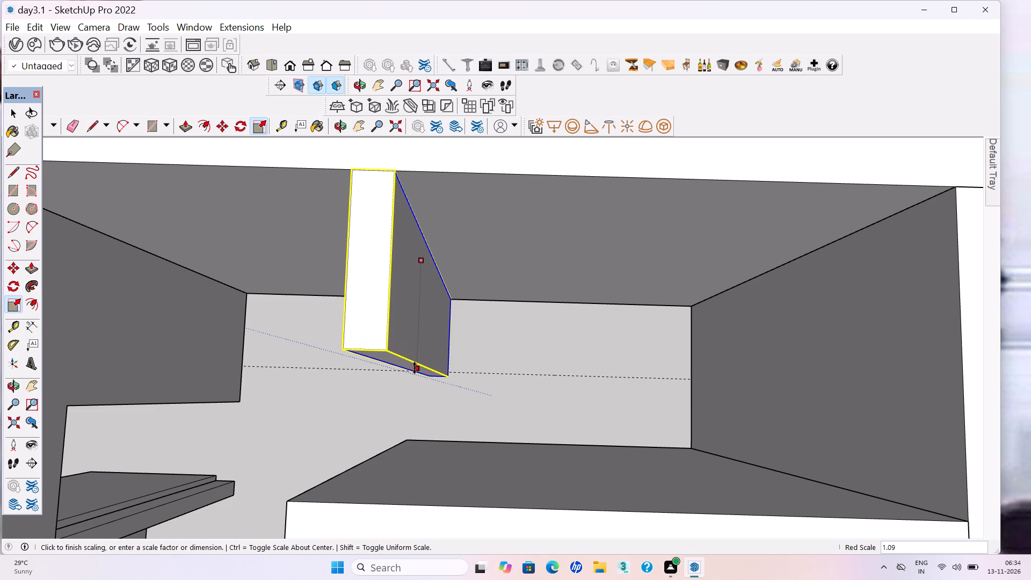
pyautogui.click(415, 373)
pyautogui.press('space')
pyautogui.scroll(-4, 416, 385)
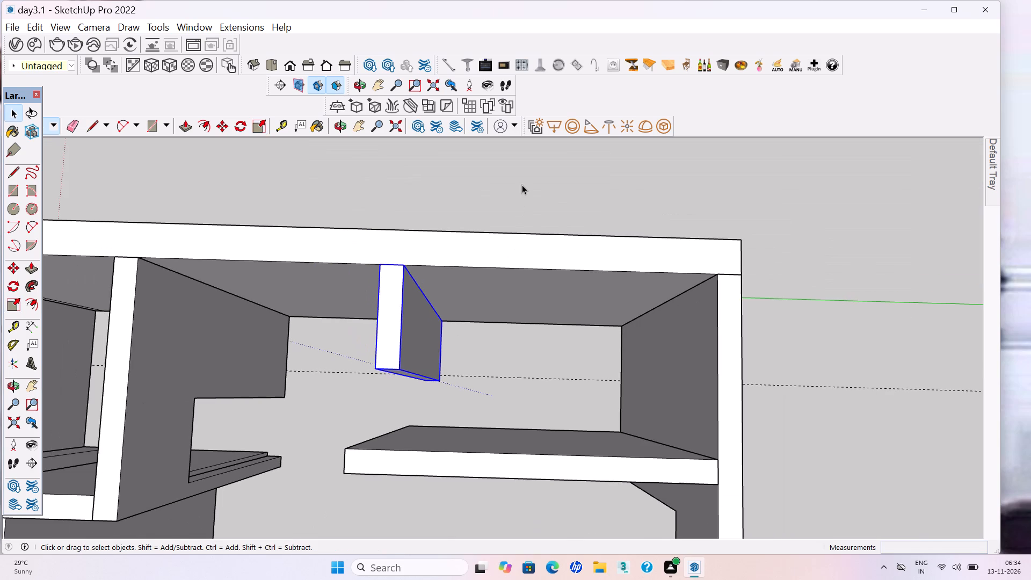
pyautogui.click(522, 185)
pyautogui.hotkey('ctrl', 's')
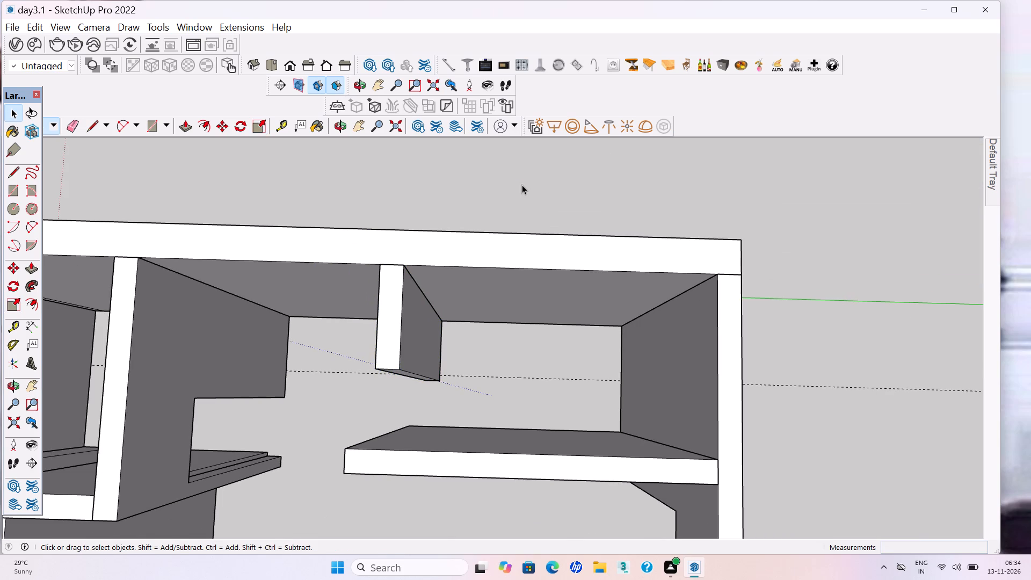
# Draw a 6' 7 1/4" by 2' floor rectangle along the outer wall, from the short partition to the end wall, and group it.
pyautogui.press('r')
pyautogui.moveTo(568, 367); pyautogui.dragTo(555, 324, button='middle')
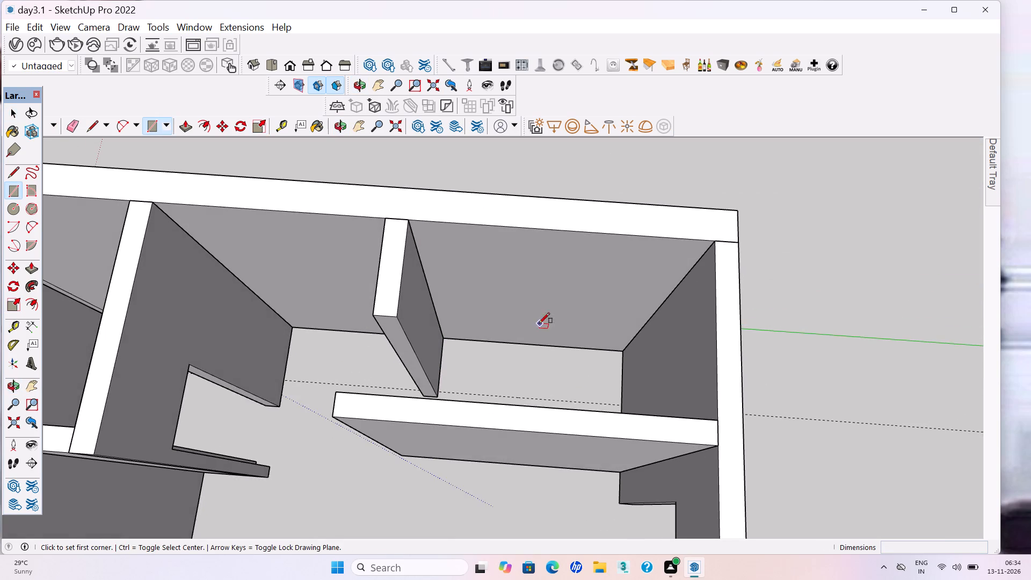
pyautogui.scroll(4, 527, 336)
pyautogui.click(400, 337)
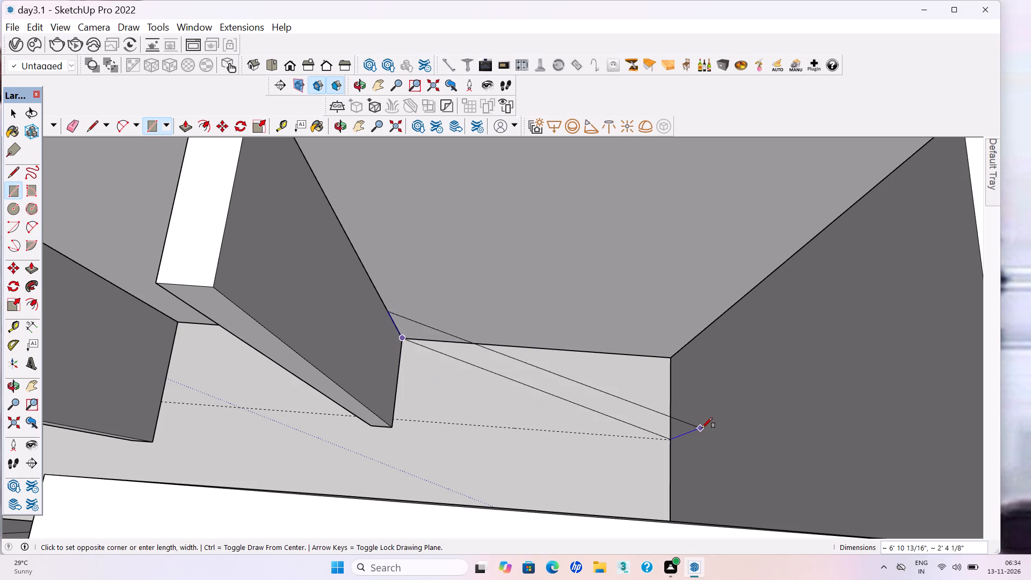
pyautogui.click(669, 440)
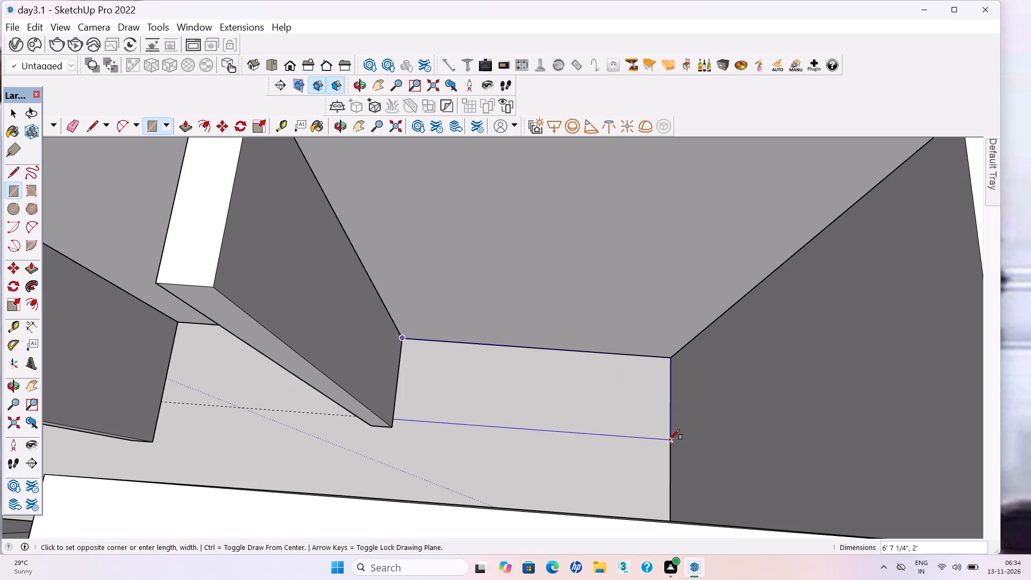
pyautogui.press('space')
pyautogui.doubleClick(574, 410)
pyautogui.moveTo(574, 410); pyautogui.dragTo(574, 401, button='right')
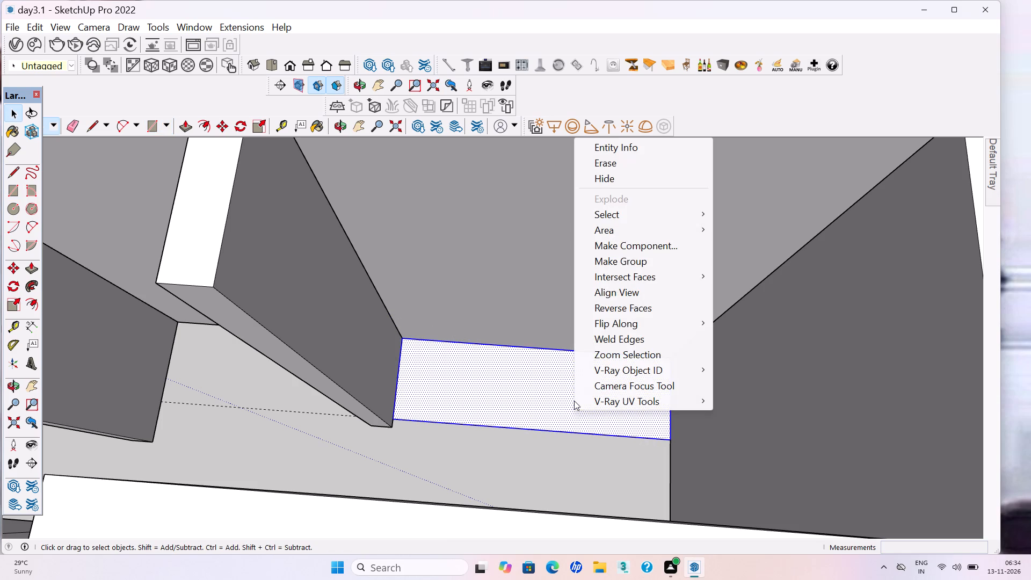
pyautogui.moveTo(574, 401); pyautogui.dragTo(574, 392, button='right')
pyautogui.click(623, 262)
# Pull the grouped floor rectangle between the short partition and end wall up 3" as a base, and save the model.
pyautogui.doubleClick(585, 418)
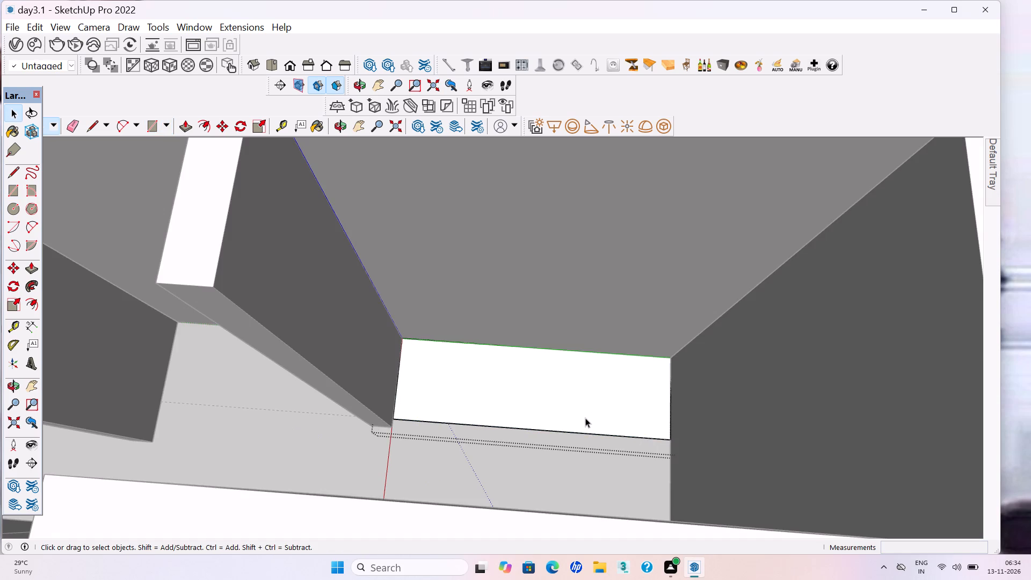
pyautogui.click(583, 421)
pyautogui.press('p')
pyautogui.click(583, 421)
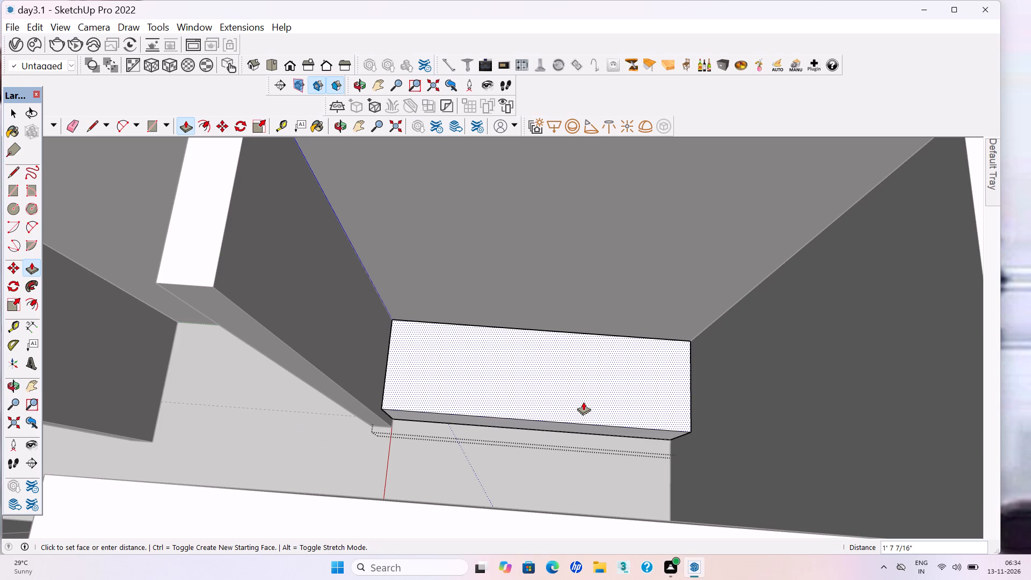
pyautogui.write('3"')
pyautogui.press('Return')
pyautogui.press('space')
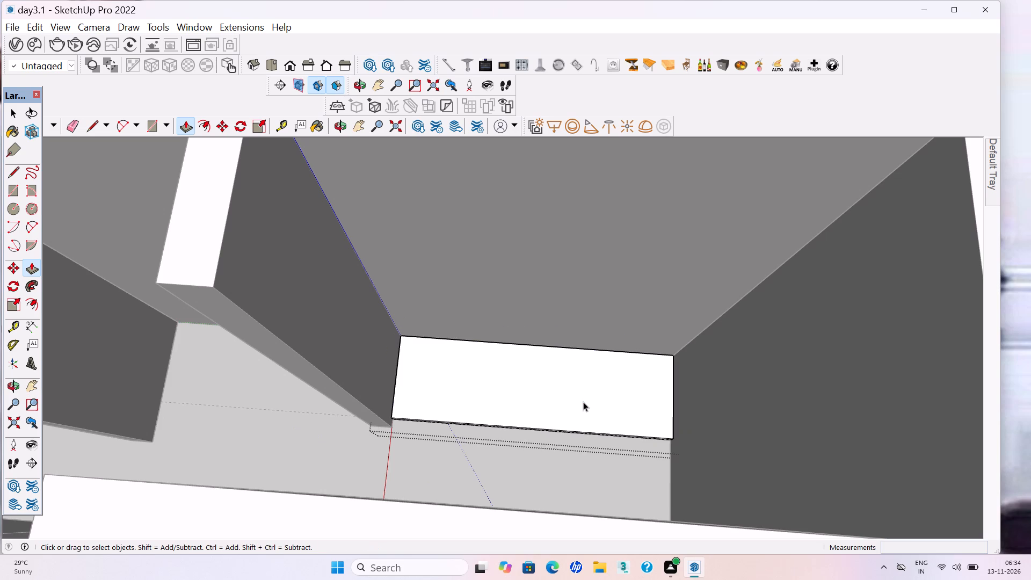
pyautogui.click(544, 473)
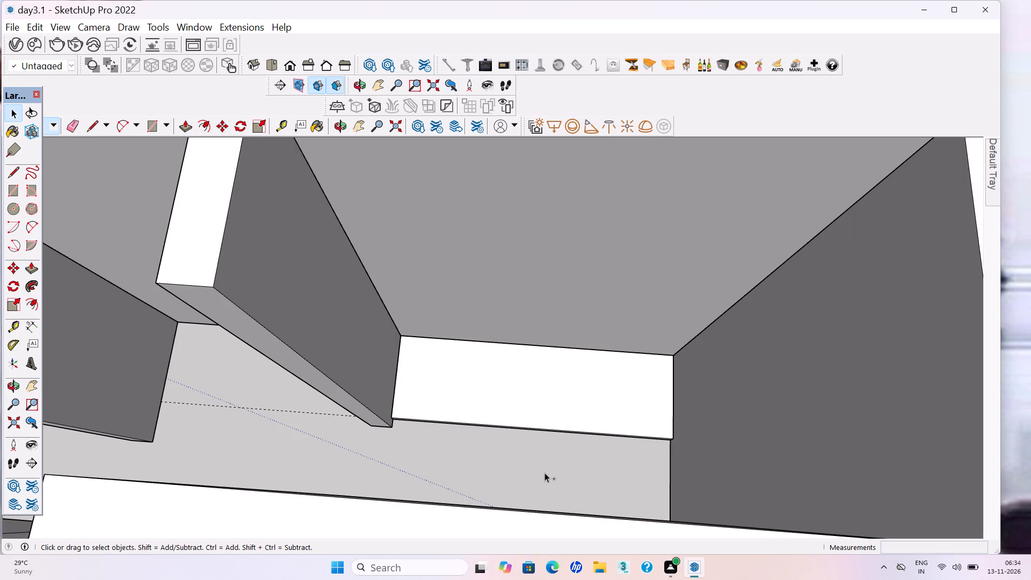
pyautogui.hotkey('ctrl', 's')
pyautogui.hotkey('ctrl', 's')
# Draw a rectangle covering the whole top of the 3" base and group it.
pyautogui.press('r')
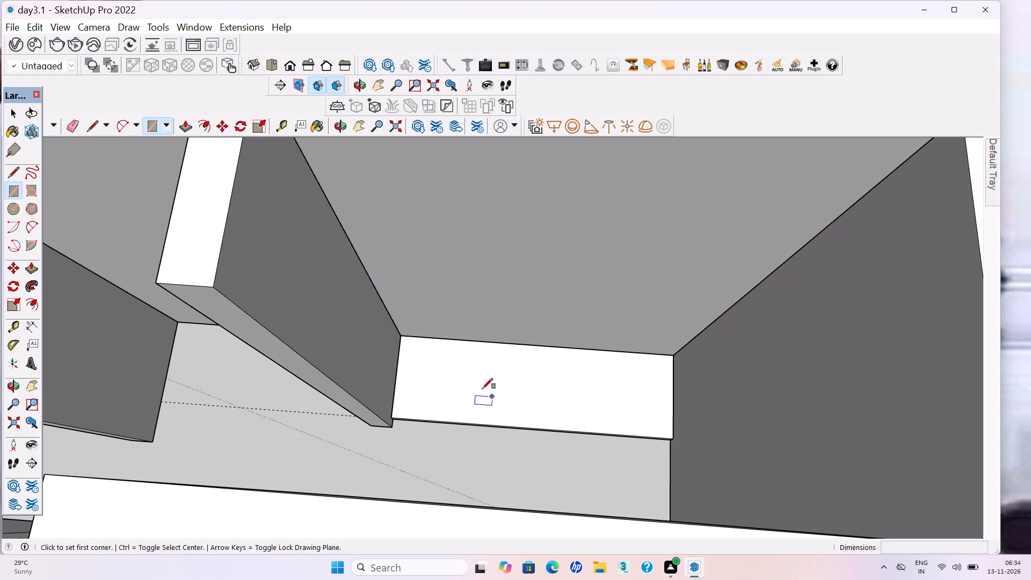
pyautogui.click(401, 336)
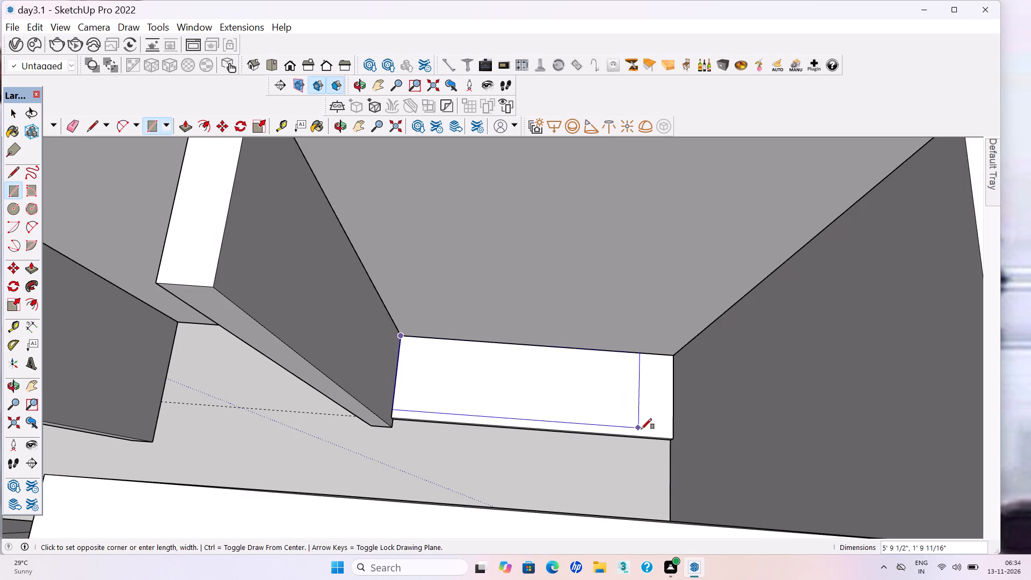
pyautogui.click(675, 440)
pyautogui.press('space')
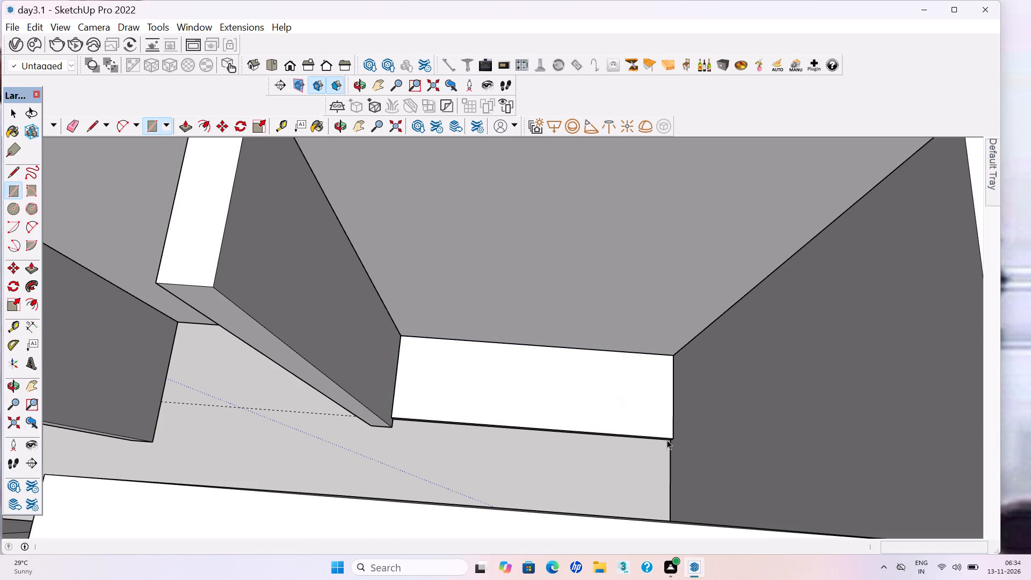
pyautogui.doubleClick(587, 416)
pyautogui.rightClick(587, 416)
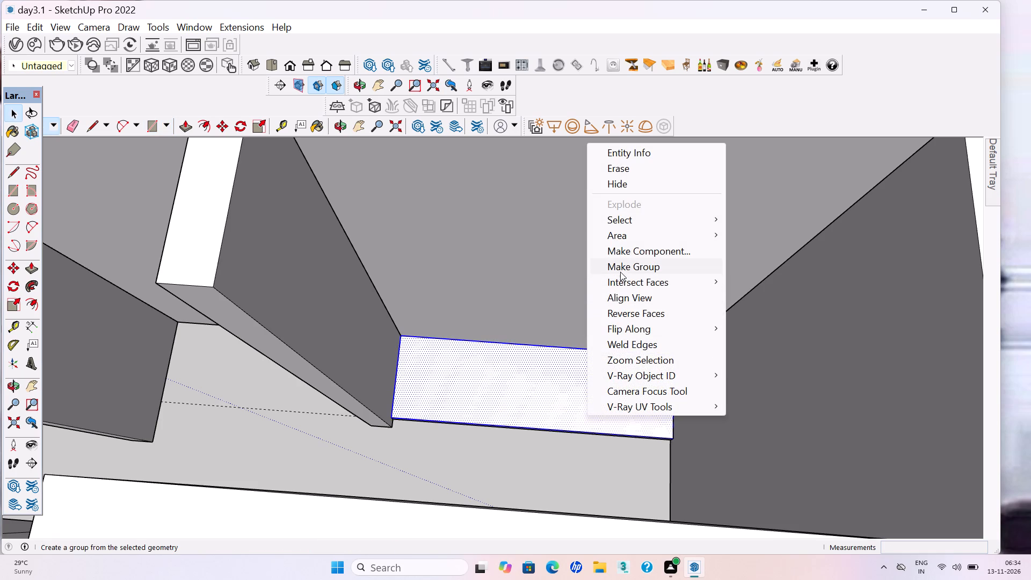
pyautogui.click(620, 272)
# Pull the face inside the new group up 3' to form the cabinet body above the base.
pyautogui.doubleClick(562, 407)
pyautogui.click(562, 407)
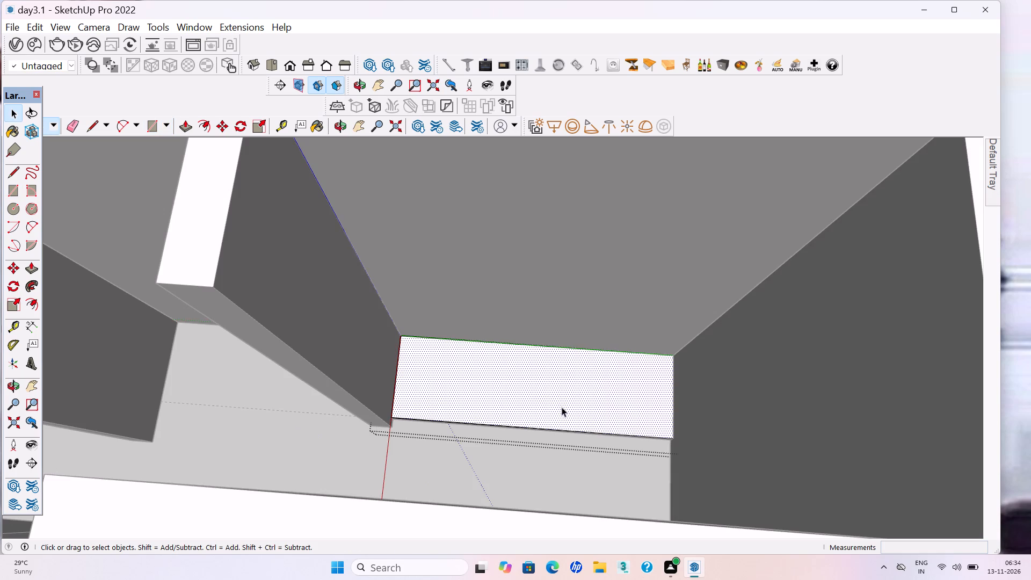
pyautogui.press('p')
pyautogui.click(562, 407)
pyautogui.write("3'")
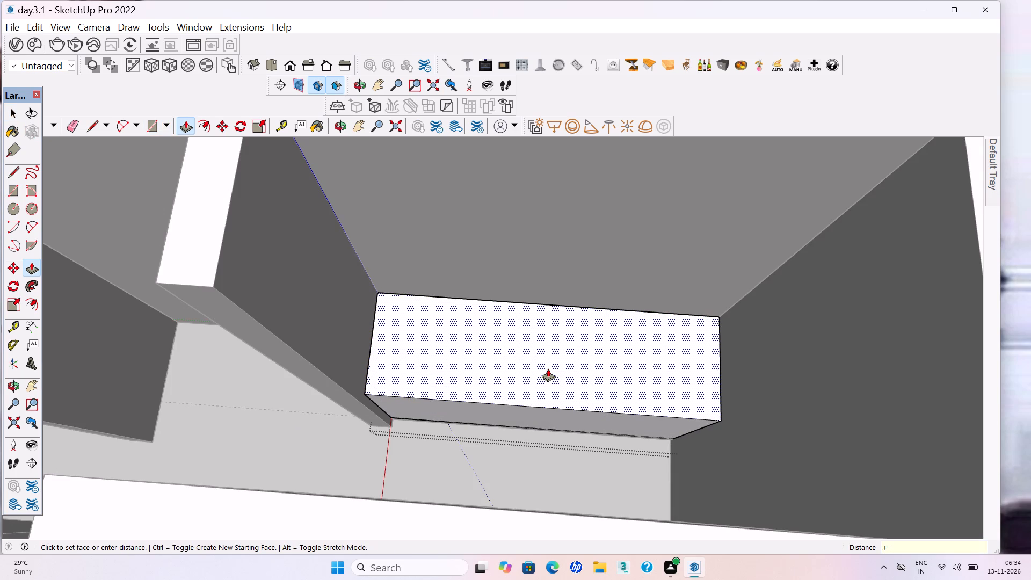
pyautogui.press('Return')
pyautogui.press('space')
# Offset the outline of the cabinet body's front face inward by 18 mm.
pyautogui.scroll(-3, 548, 368)
pyautogui.scroll(8, 540, 405)
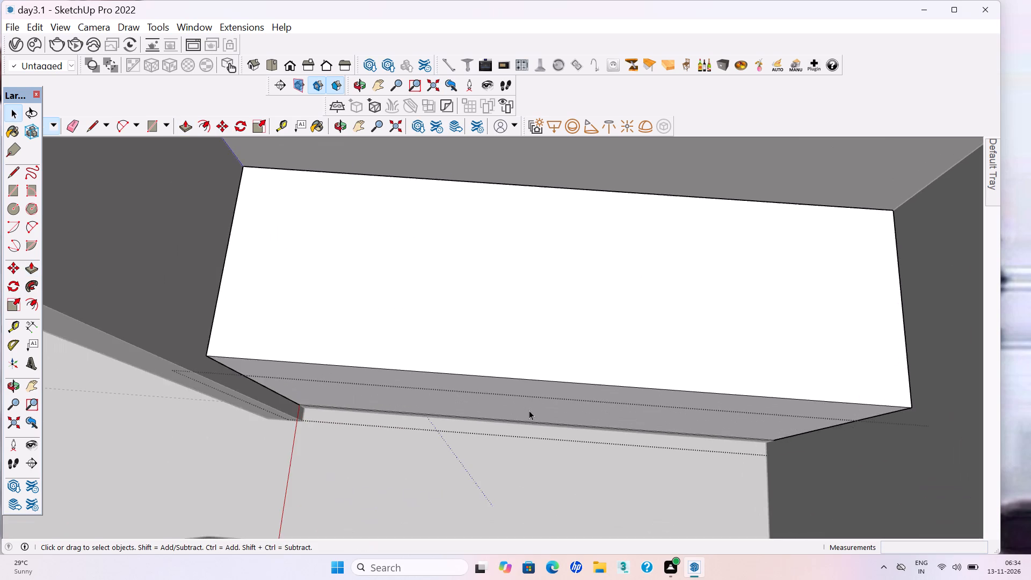
pyautogui.moveTo(528, 410); pyautogui.dragTo(695, 362, button='middle')
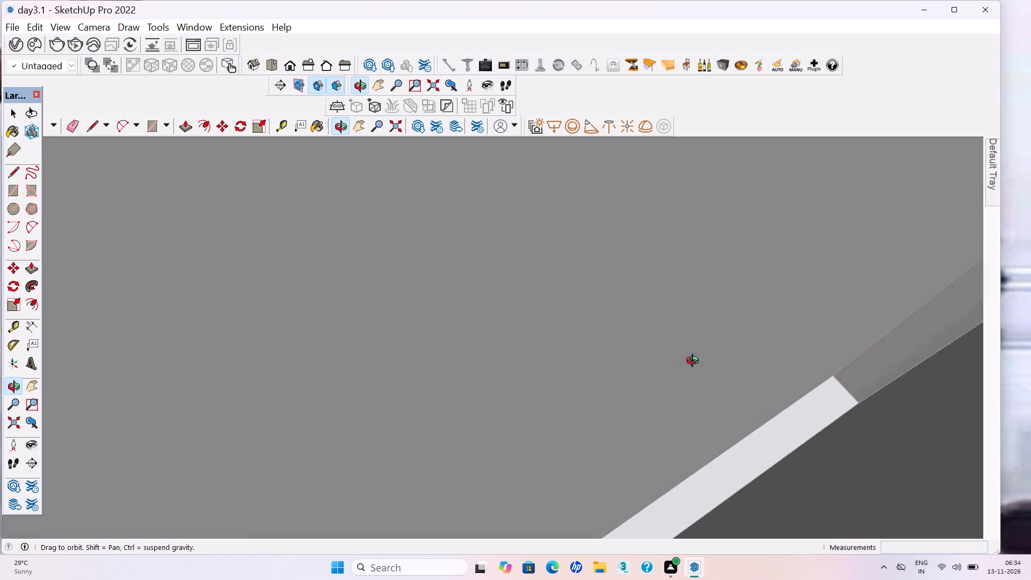
pyautogui.moveTo(695, 362); pyautogui.dragTo(724, 373, button='middle')
pyautogui.scroll(3, 470, 390)
pyautogui.moveTo(471, 408); pyautogui.dragTo(481, 352, button='middle')
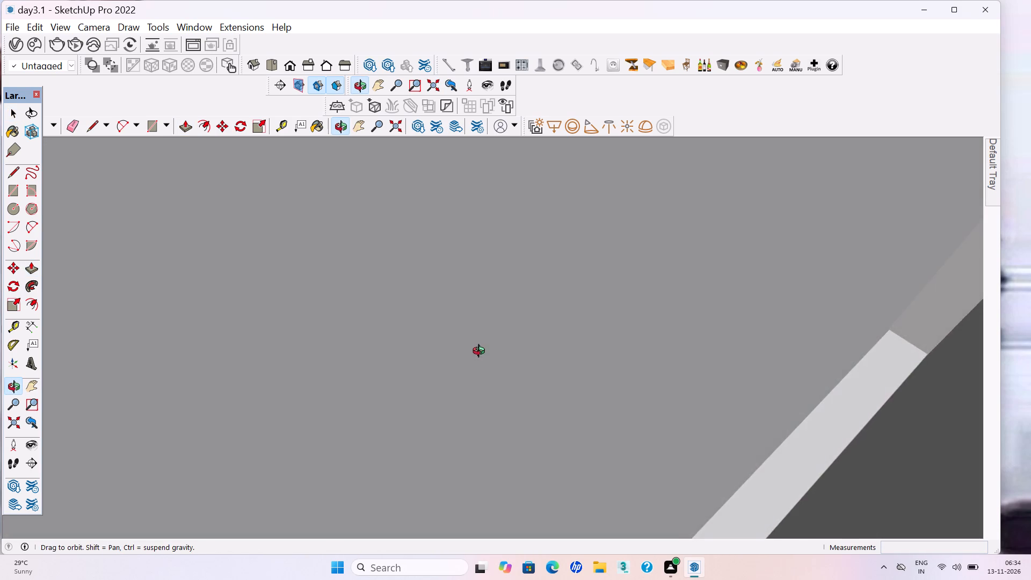
pyautogui.moveTo(481, 352); pyautogui.dragTo(520, 368, button='middle')
pyautogui.click(505, 394)
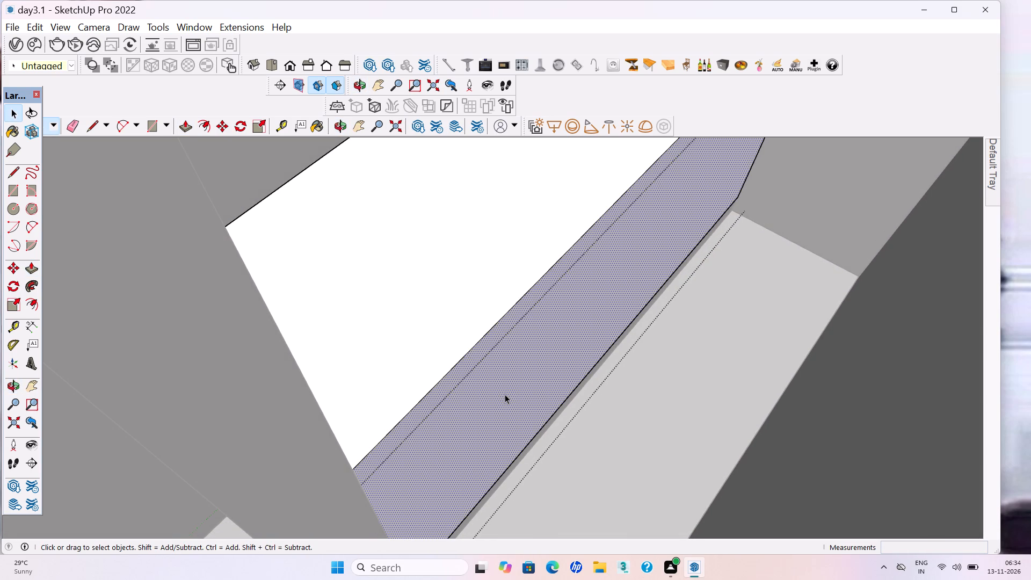
pyautogui.press('f')
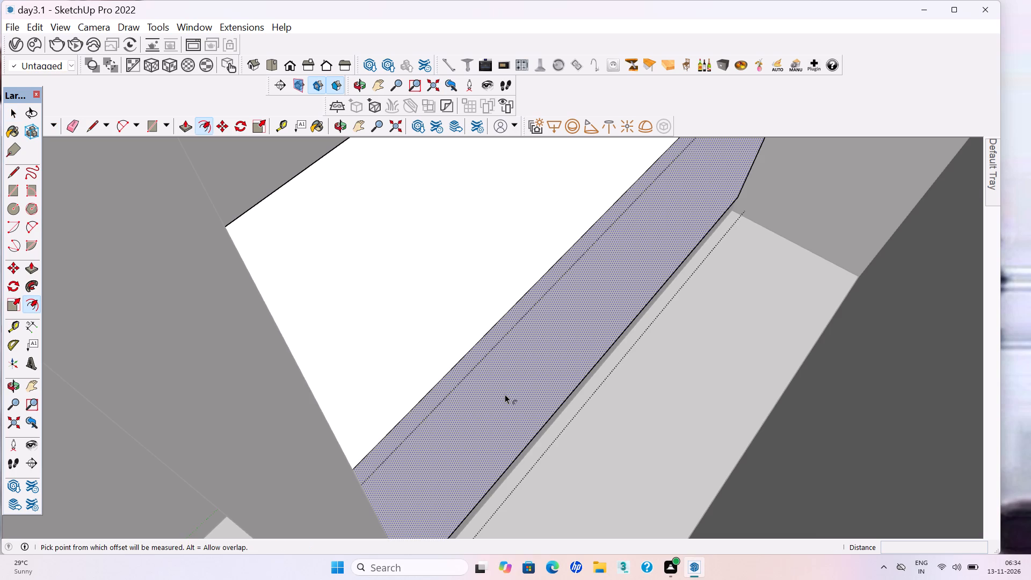
pyautogui.click(505, 394)
pyautogui.write('18mm')
pyautogui.press('Return')
pyautogui.press('space')
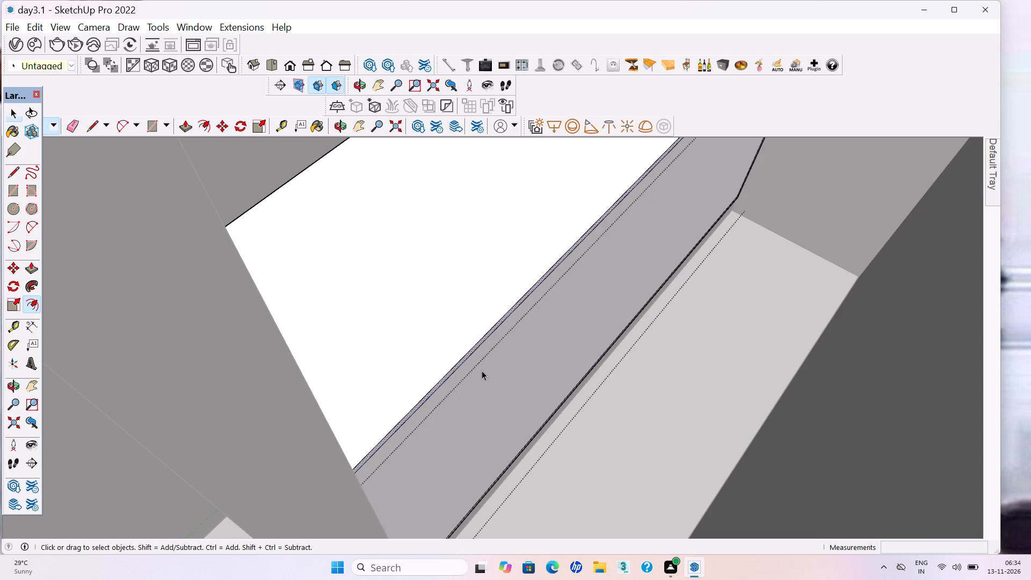
# Push the inner front face about 1' 5 3/16" into the cabinet body, close the group, and save the model.
pyautogui.click(478, 400)
pyautogui.press('p')
pyautogui.click(478, 400)
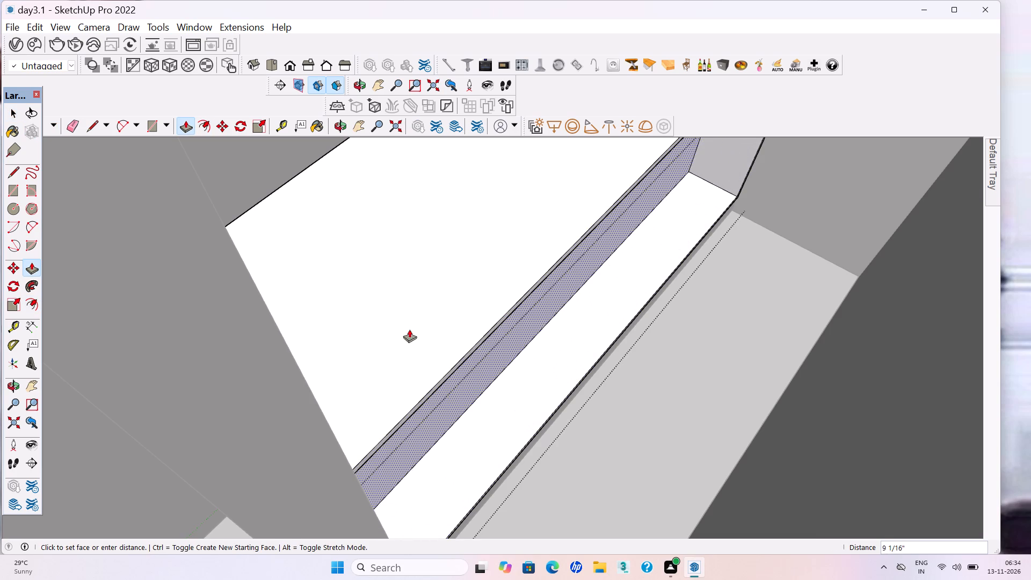
pyautogui.click(363, 269)
pyautogui.scroll(-6, 431, 340)
pyautogui.scroll(-6, 494, 423)
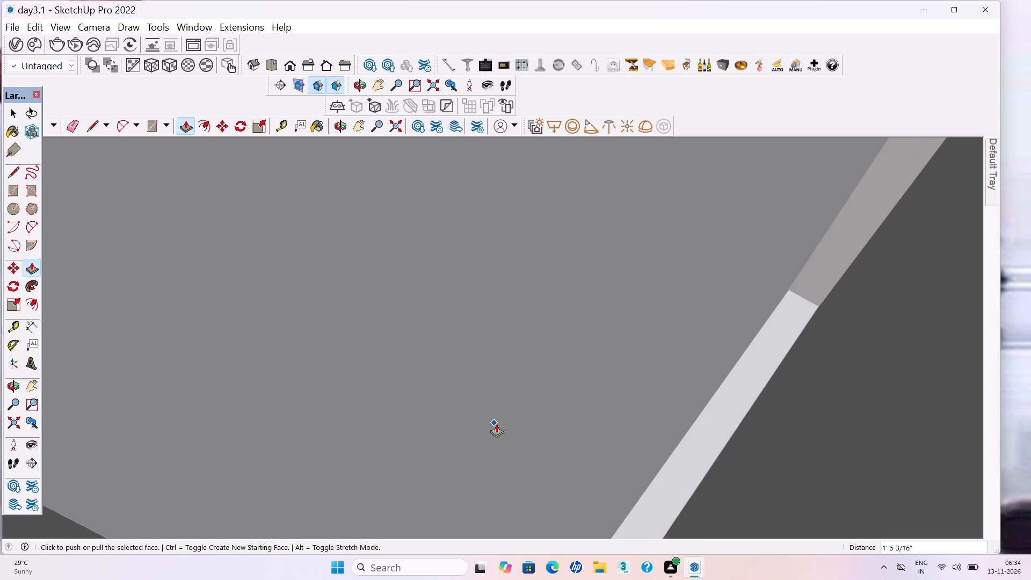
pyautogui.scroll(-16, 535, 454)
pyautogui.scroll(-10, 537, 475)
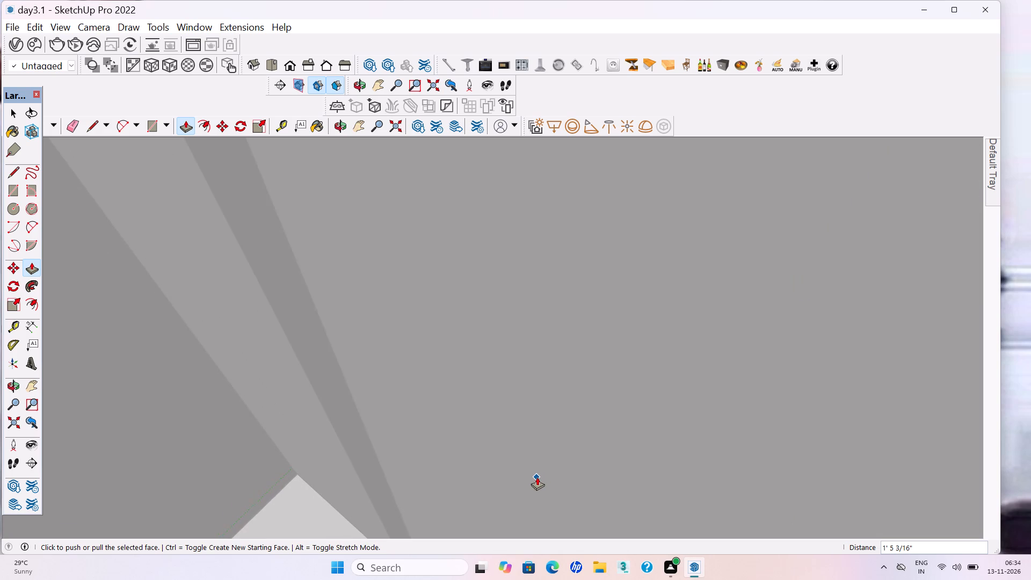
pyautogui.scroll(-12, 537, 477)
pyautogui.scroll(-16, 526, 489)
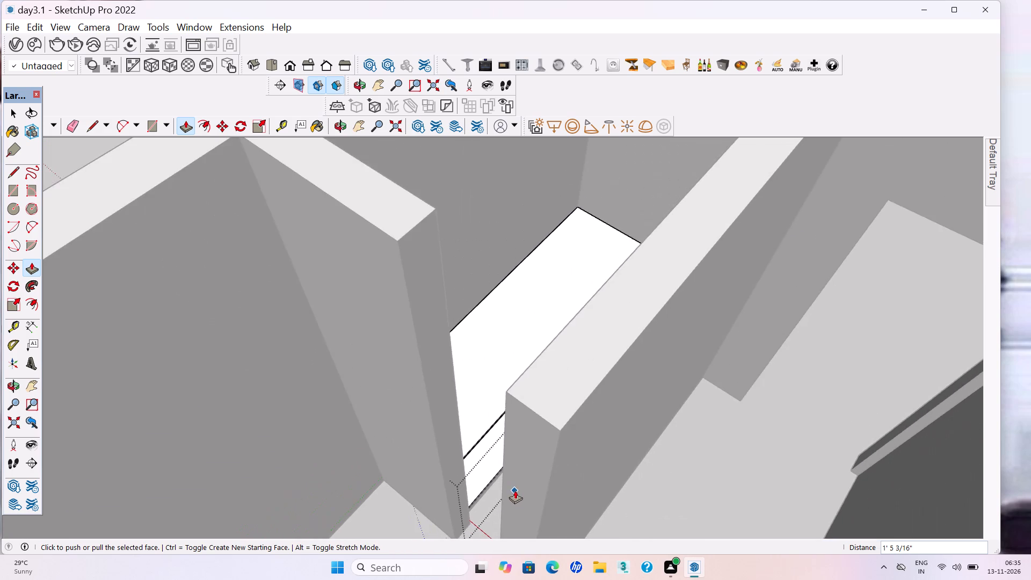
pyautogui.scroll(-11, 515, 490)
pyautogui.moveTo(614, 473); pyautogui.dragTo(469, 479, button='middle')
pyautogui.press('space')
pyautogui.click(492, 209)
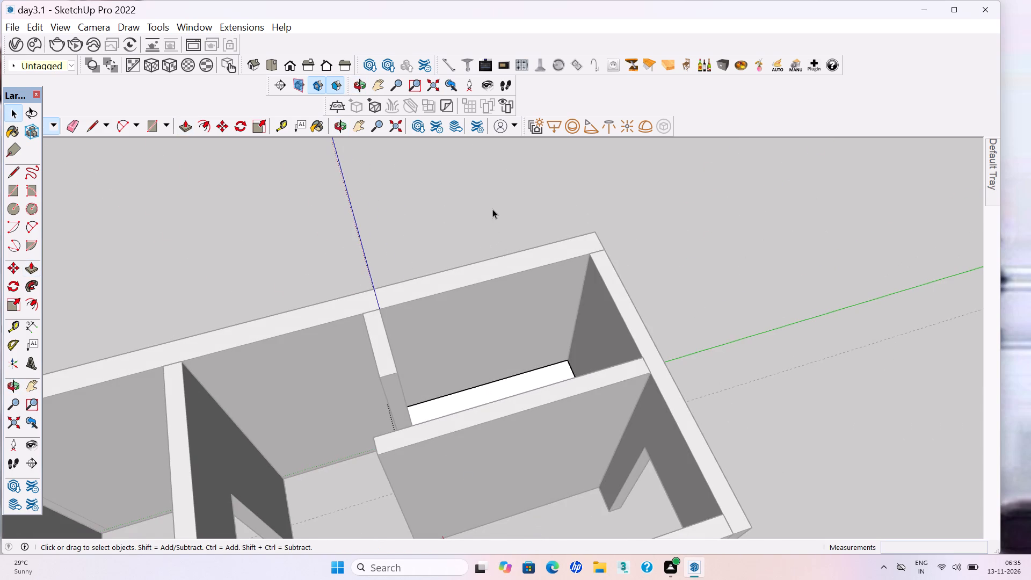
pyautogui.hotkey('ctrl', 's')
pyautogui.hotkey('ctrl', 's')
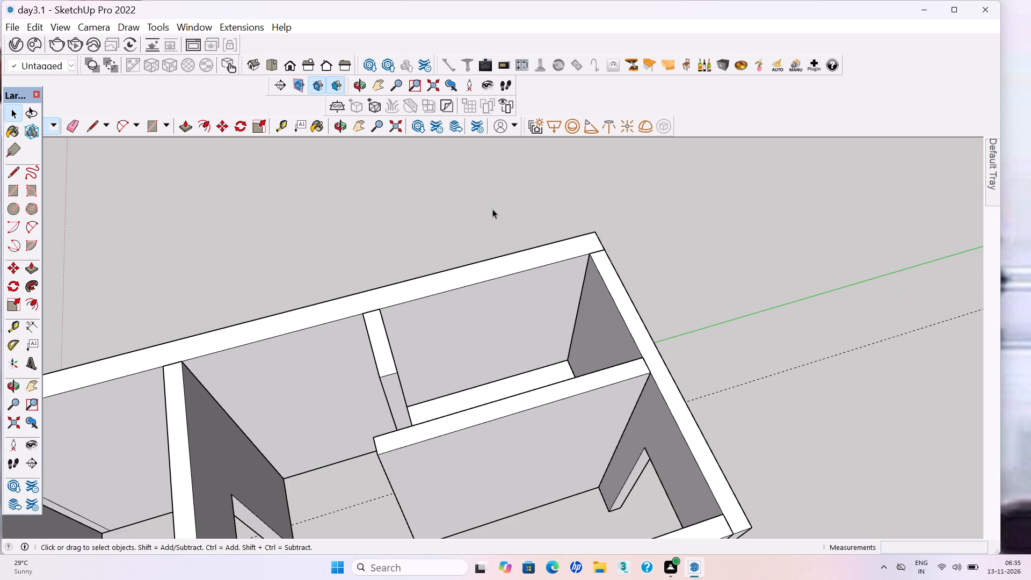
# Draw a front panel rectangle about 2' 11 5/16" by 7 7/8" over the cabinet opening, from its upper corner beside the short partition.
pyautogui.scroll(-3, 485, 218)
pyautogui.moveTo(536, 281); pyautogui.dragTo(867, 327, button='middle')
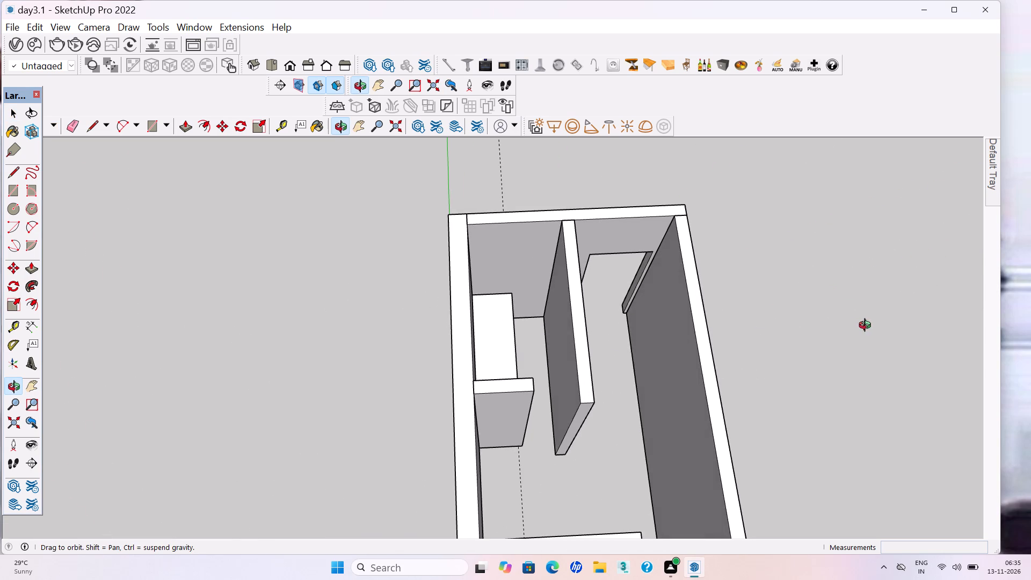
pyautogui.moveTo(867, 327); pyautogui.dragTo(679, 329, button='middle')
pyautogui.middleClick(679, 329)
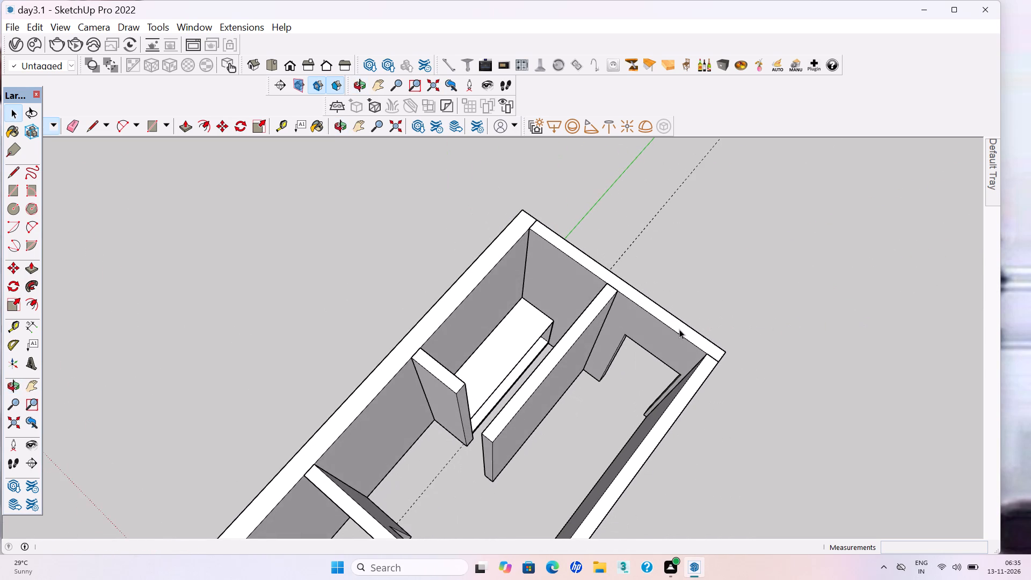
pyautogui.scroll(-3, 670, 331)
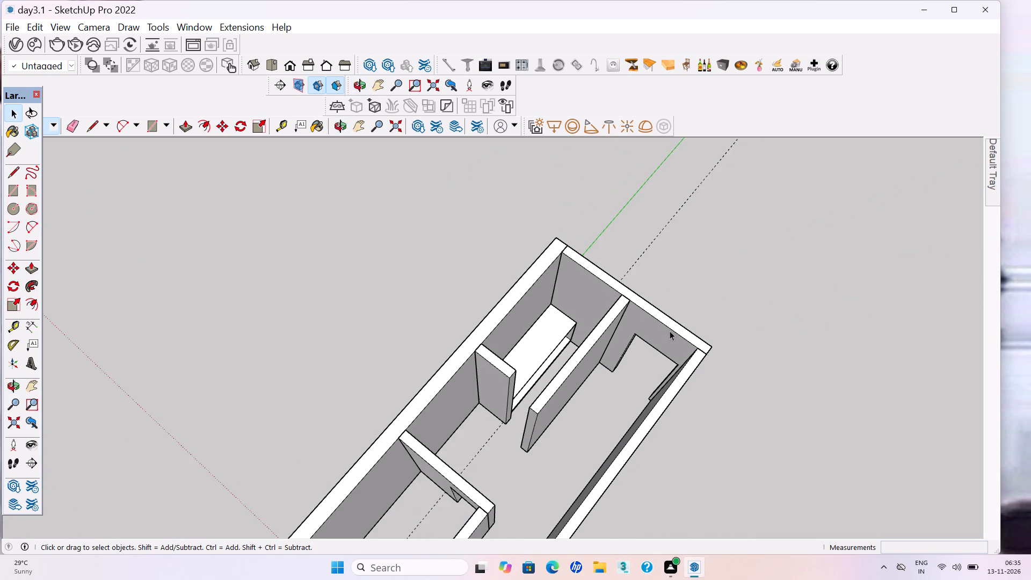
pyautogui.moveTo(661, 339); pyautogui.dragTo(495, 340, button='middle')
pyautogui.middleClick(495, 340)
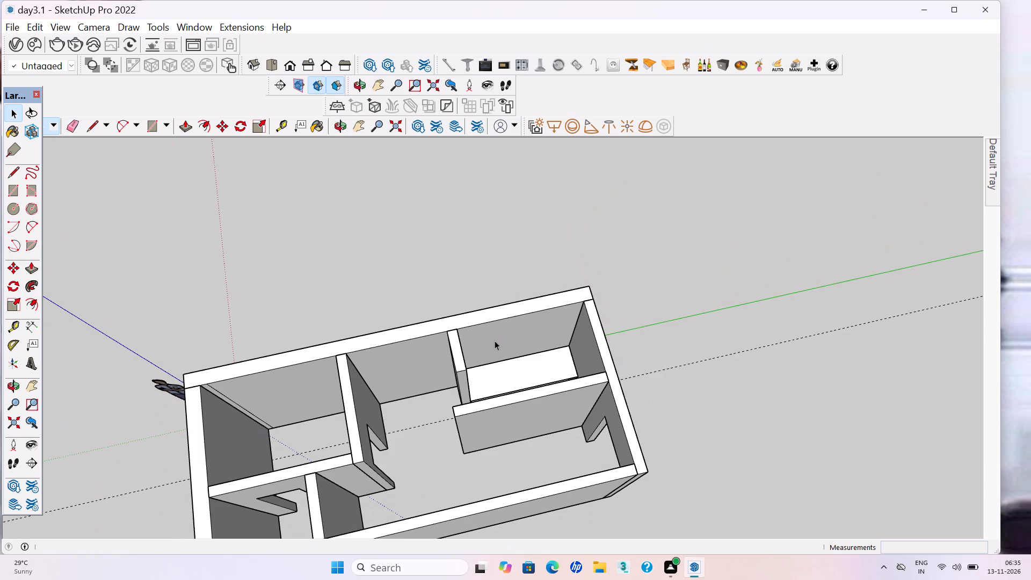
pyautogui.moveTo(544, 379); pyautogui.dragTo(515, 392, button='middle')
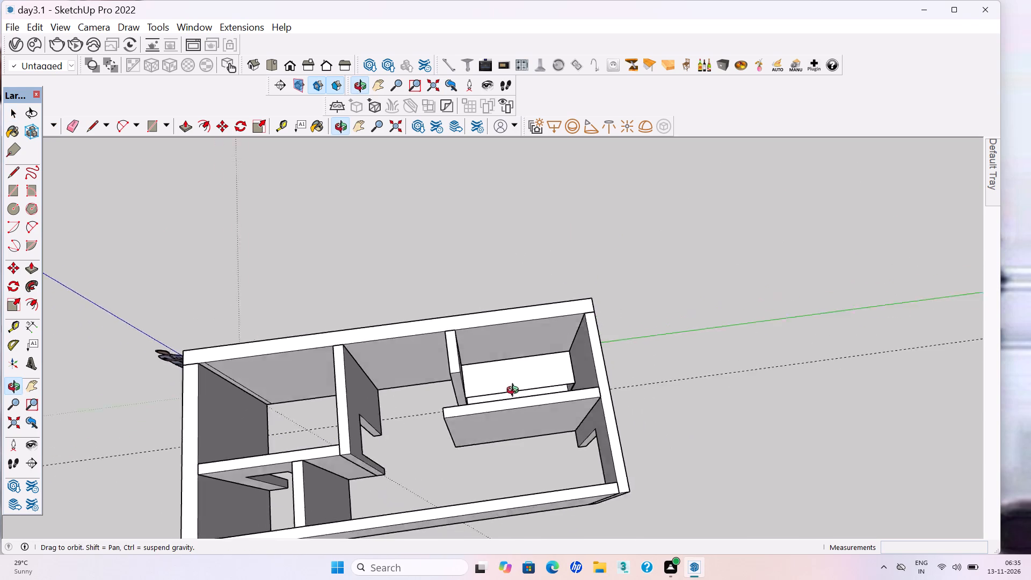
pyautogui.moveTo(515, 392); pyautogui.dragTo(481, 395, button='middle')
pyautogui.scroll(16, 474, 380)
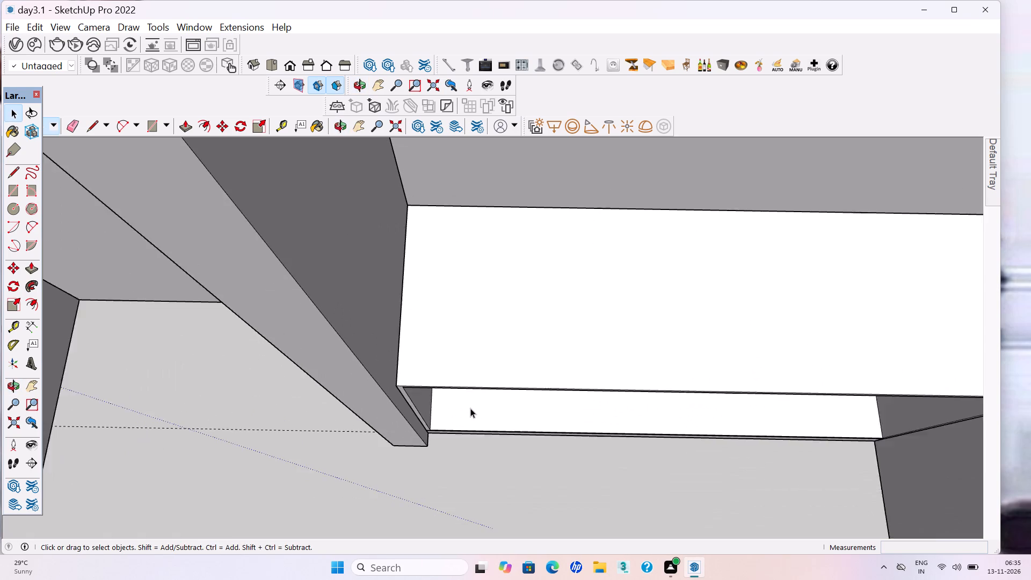
pyautogui.scroll(1, 470, 408)
pyautogui.press('r')
pyautogui.moveTo(422, 399); pyautogui.dragTo(416, 392, button='middle')
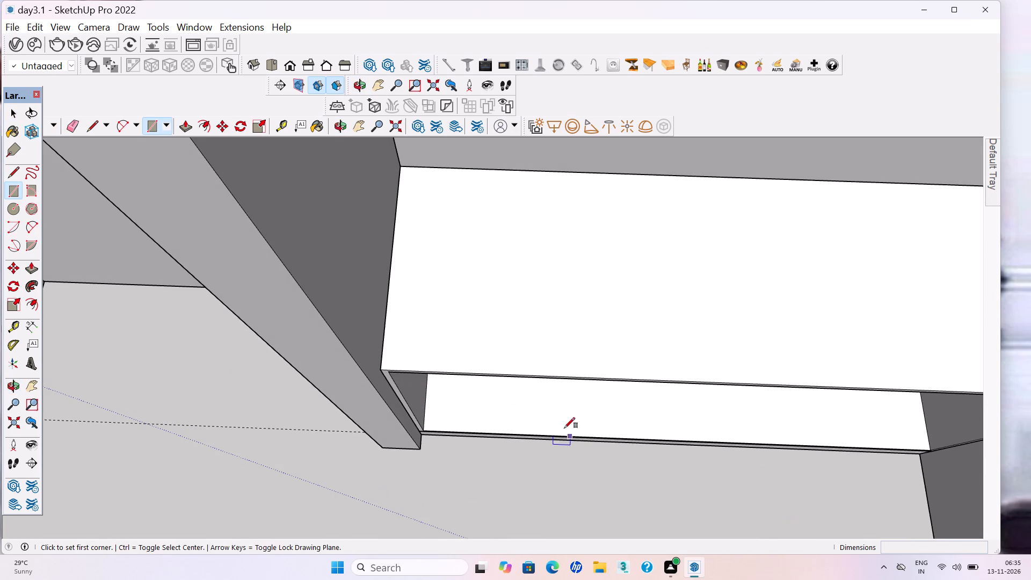
pyautogui.scroll(3, 383, 383)
pyautogui.click(378, 366)
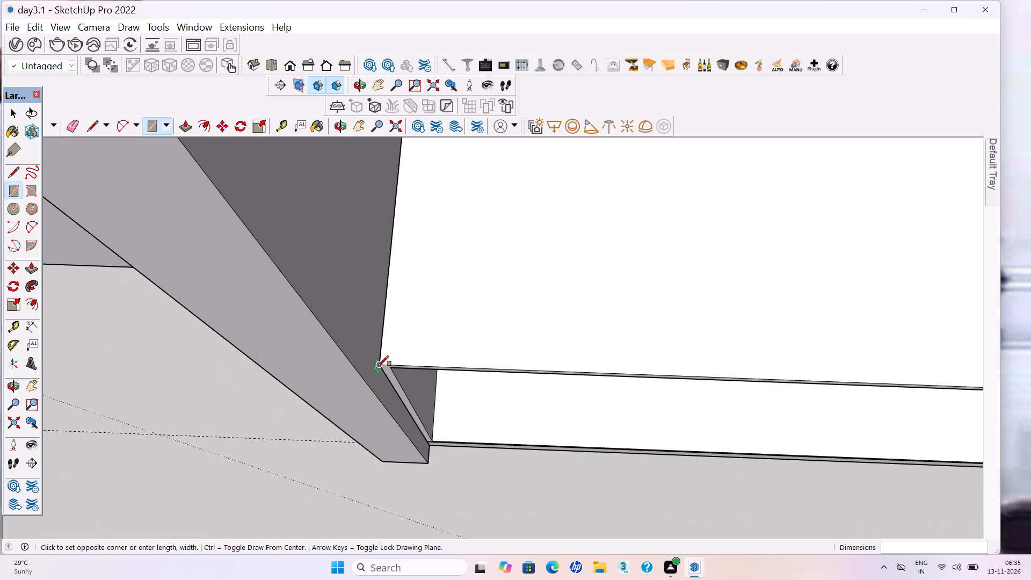
pyautogui.scroll(-3, 378, 370)
pyautogui.click(471, 434)
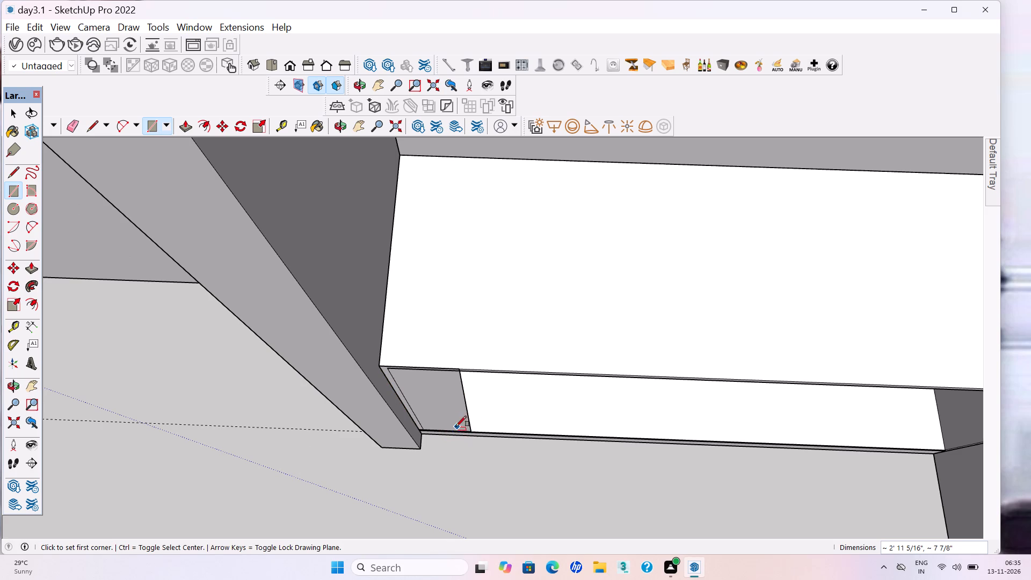
# Pull the front panel rectangle out 18 mm and group the resulting panel.
pyautogui.press('p')
pyautogui.click(423, 401)
pyautogui.write('18mm')
pyautogui.press('Return')
pyautogui.press('space')
pyautogui.tripleClick(426, 420)
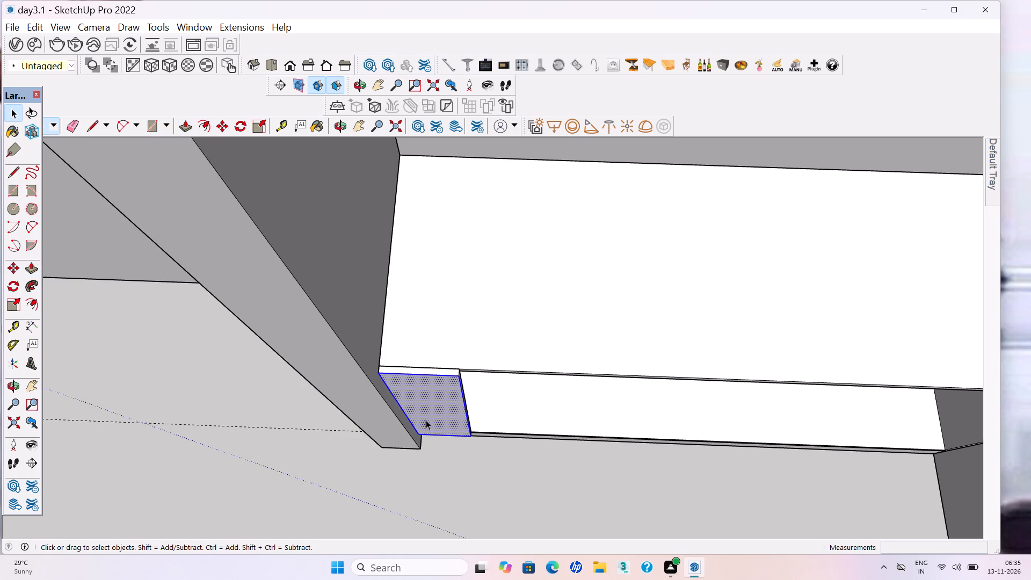
pyautogui.rightClick(426, 420)
pyautogui.click(498, 257)
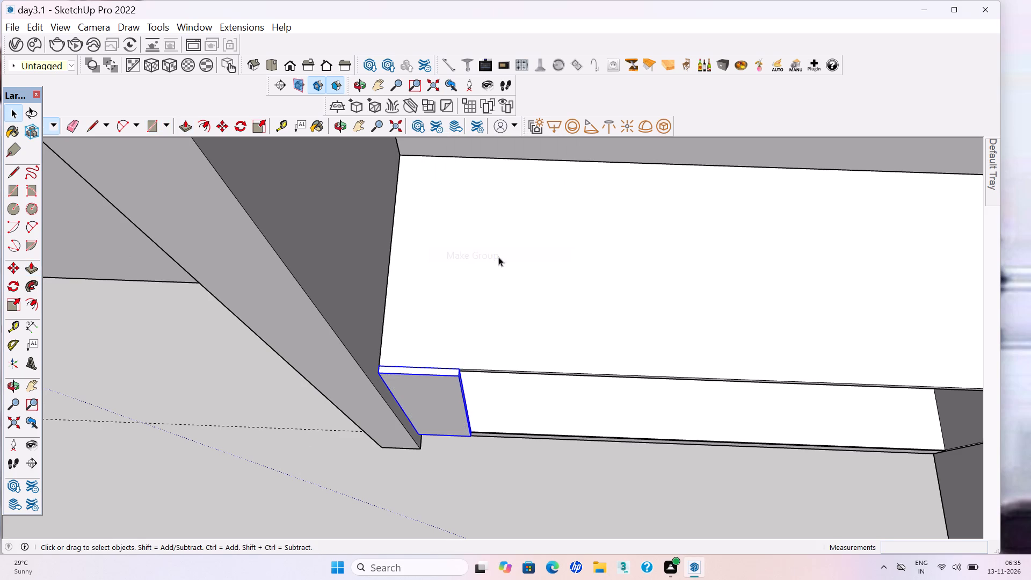
# Draw a second front panel rectangle about 2' 11 5/16" by 7 3/4" over the cabinet opening, just beside the first panel.
pyautogui.press('r')
pyautogui.scroll(4, 466, 412)
pyautogui.scroll(4, 459, 347)
pyautogui.scroll(3, 461, 304)
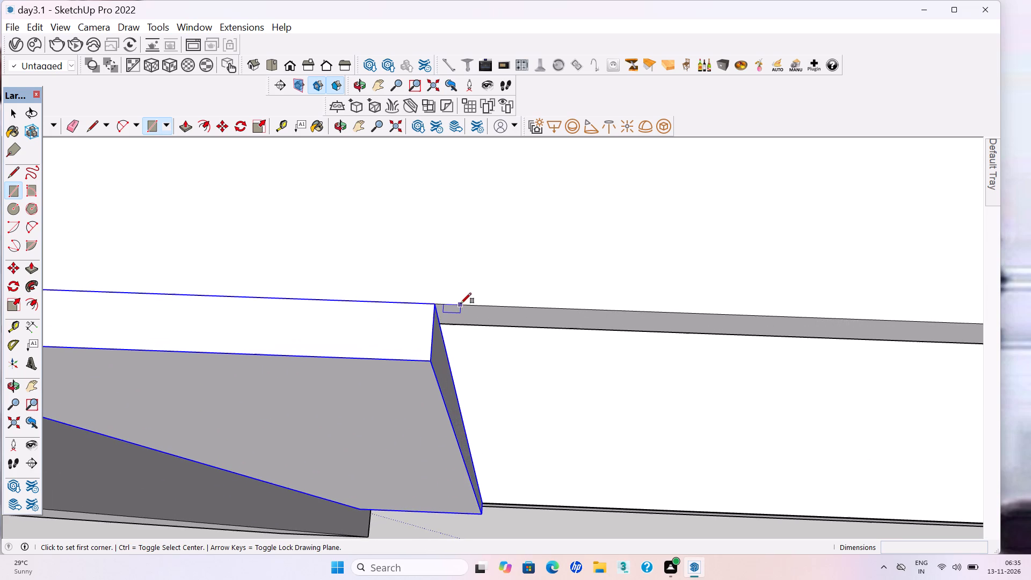
pyautogui.click(446, 306)
pyautogui.scroll(-5, 446, 319)
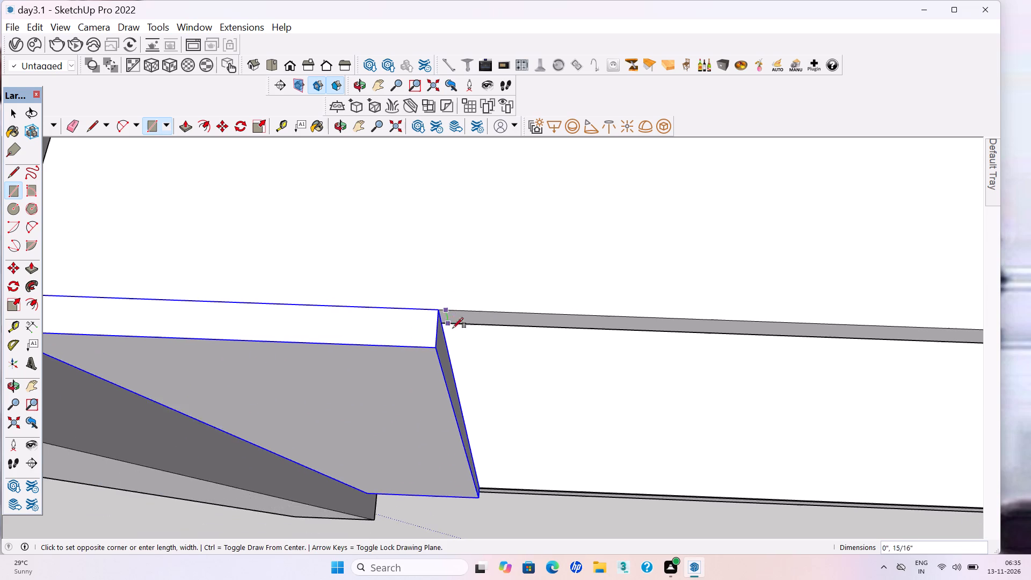
pyautogui.scroll(-3, 453, 328)
pyautogui.click(547, 442)
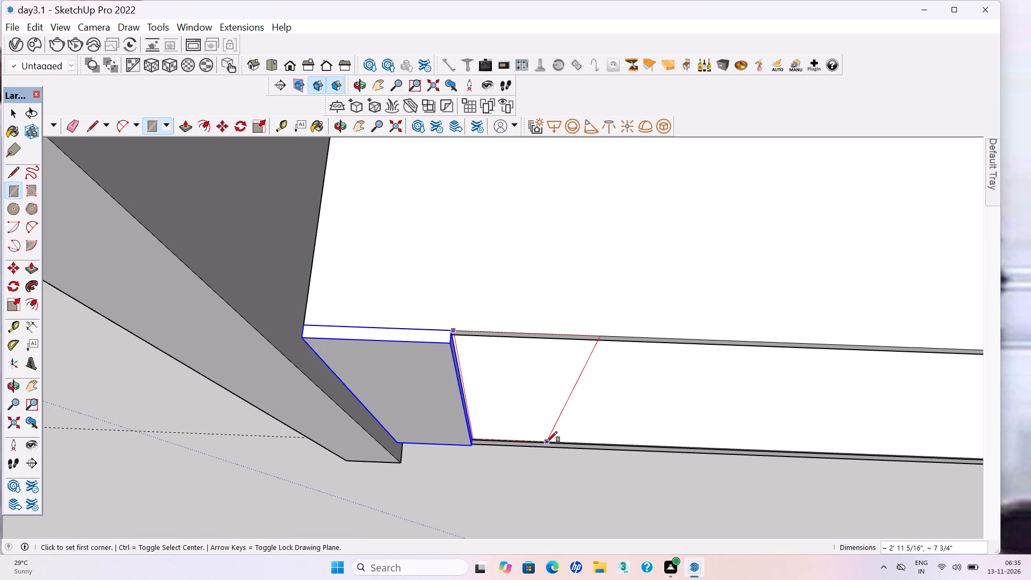
# Pull the second panel rectangle out flush with the first panel, group it, and save the model.
pyautogui.press('p')
pyautogui.click(458, 336)
pyautogui.click(439, 355)
pyautogui.press('space')
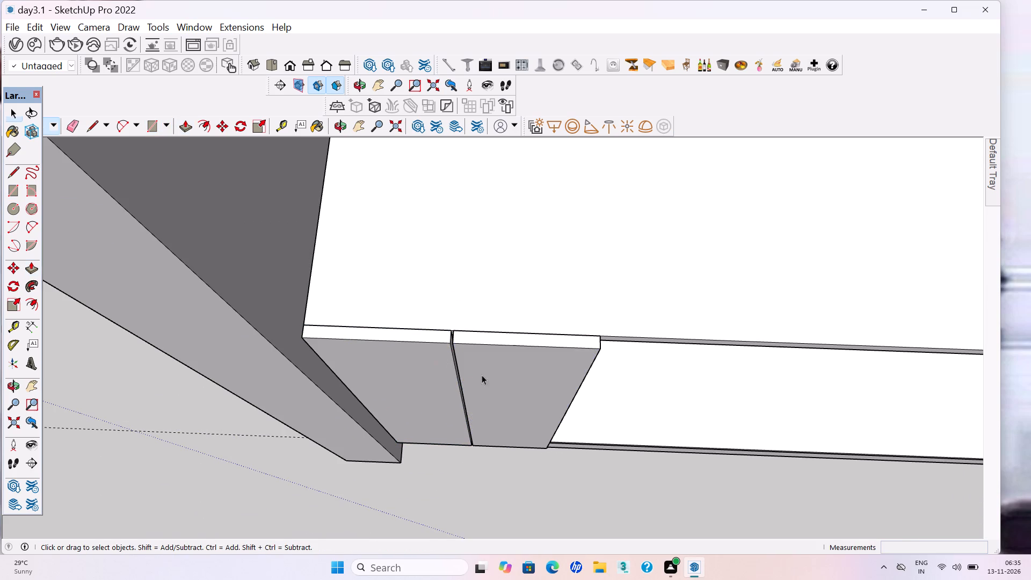
pyautogui.tripleClick(488, 375)
pyautogui.rightClick(488, 376)
pyautogui.click(551, 208)
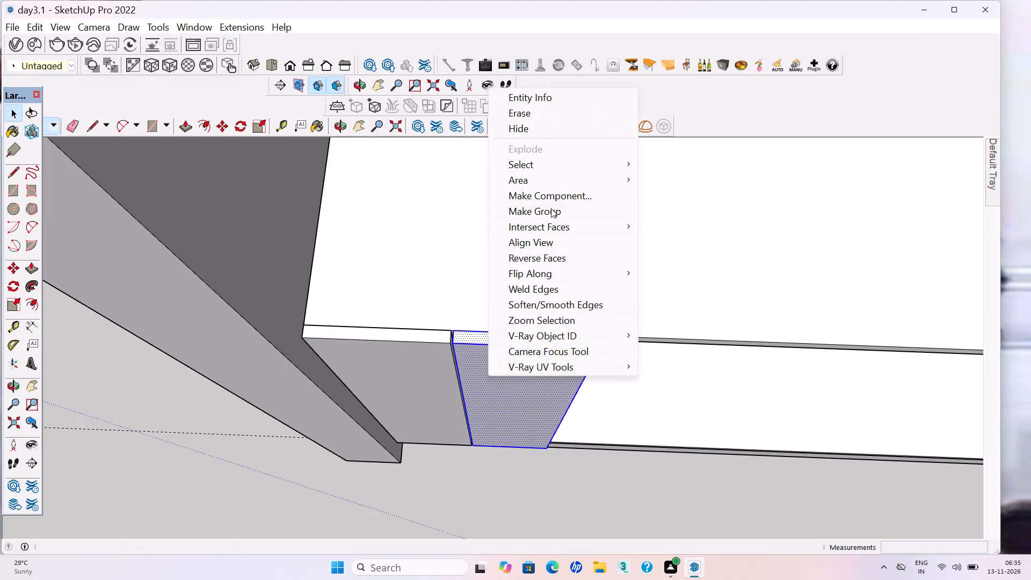
pyautogui.scroll(-5, 439, 381)
pyautogui.moveTo(437, 431); pyautogui.dragTo(677, 370, button='middle')
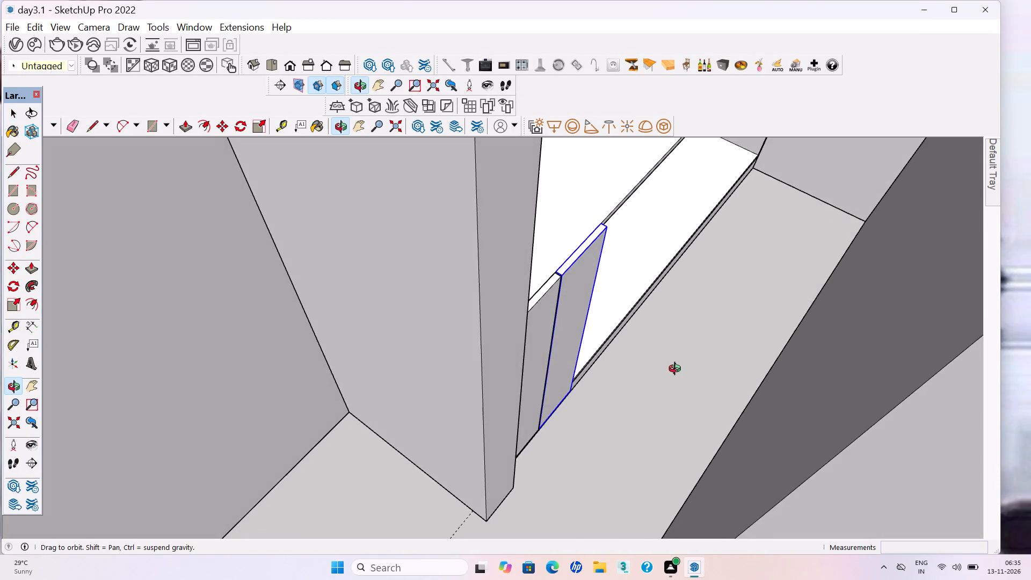
pyautogui.moveTo(677, 370); pyautogui.dragTo(628, 382, button='middle')
pyautogui.click(583, 451)
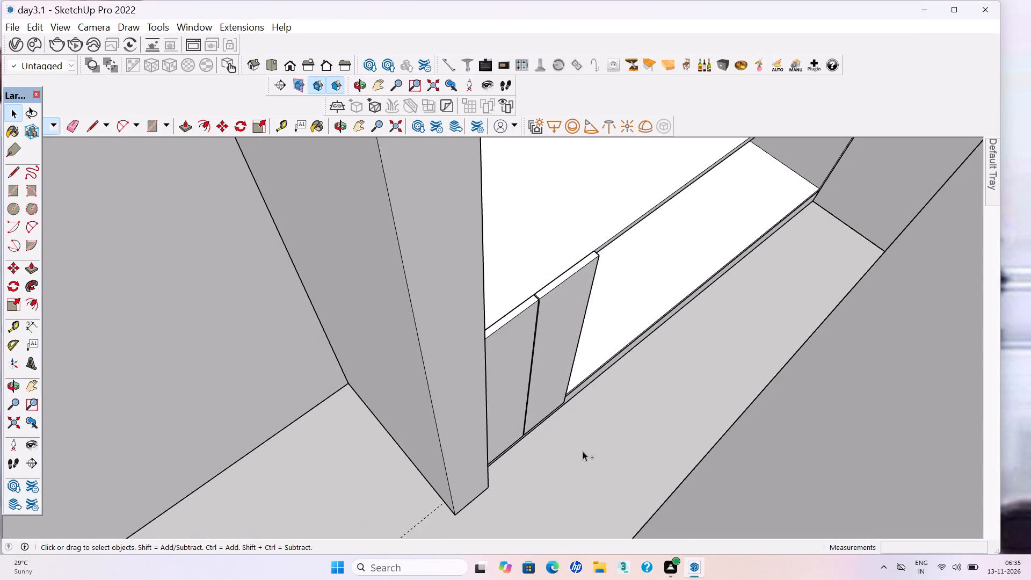
pyautogui.hotkey('ctrl', 's')
pyautogui.hotkey('ctrl', 's')
# Draw a wider third front panel rectangle about 2' 11 5/16" by 1' 9" over the opening, just beside the second panel.
pyautogui.scroll(-5, 423, 452)
pyautogui.scroll(-3, 512, 501)
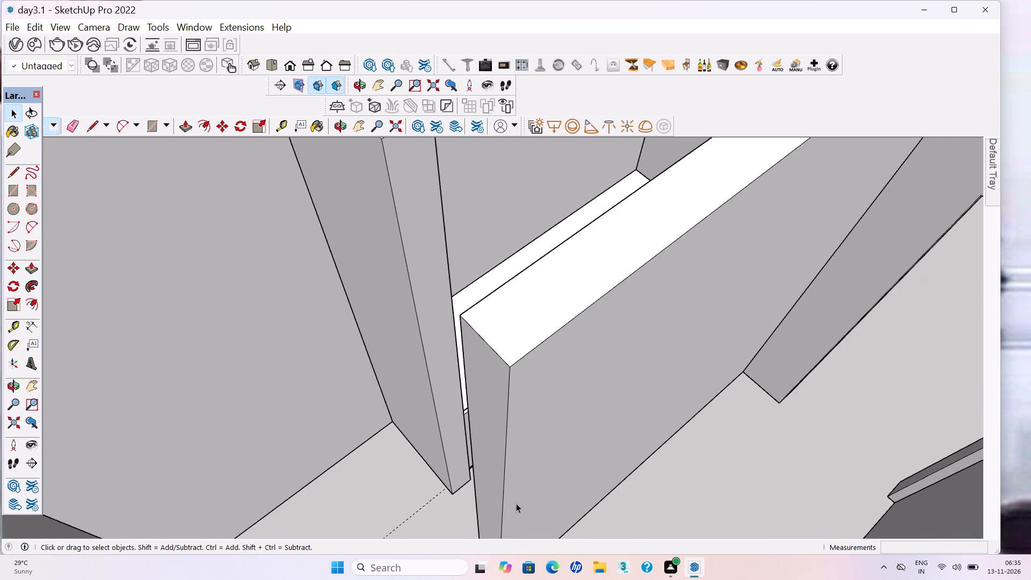
pyautogui.scroll(-12, 516, 503)
pyautogui.moveTo(533, 414); pyautogui.dragTo(454, 465, button='middle')
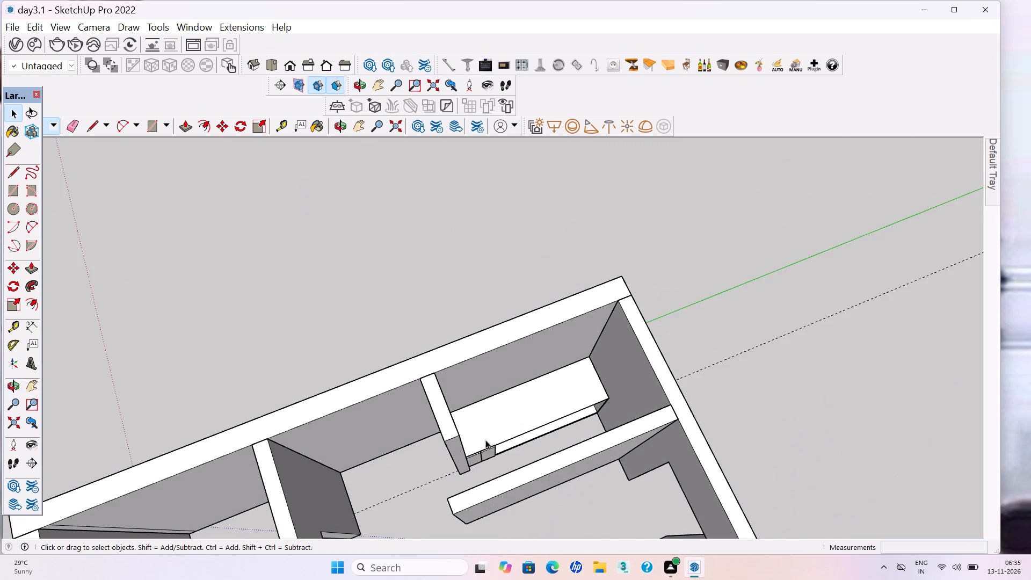
pyautogui.scroll(8, 504, 444)
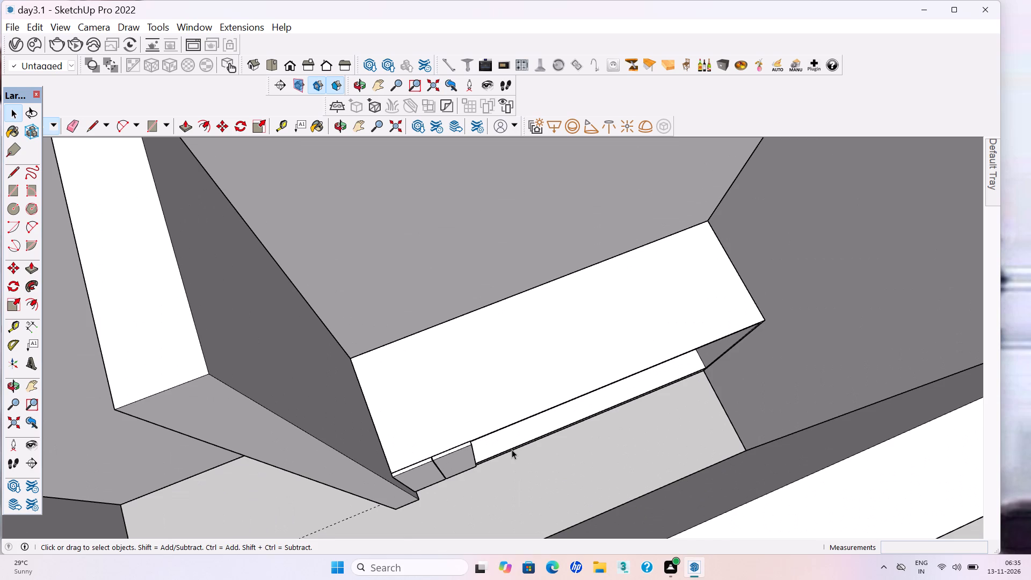
pyautogui.moveTo(510, 450); pyautogui.dragTo(475, 447, button='middle')
pyautogui.scroll(4, 465, 457)
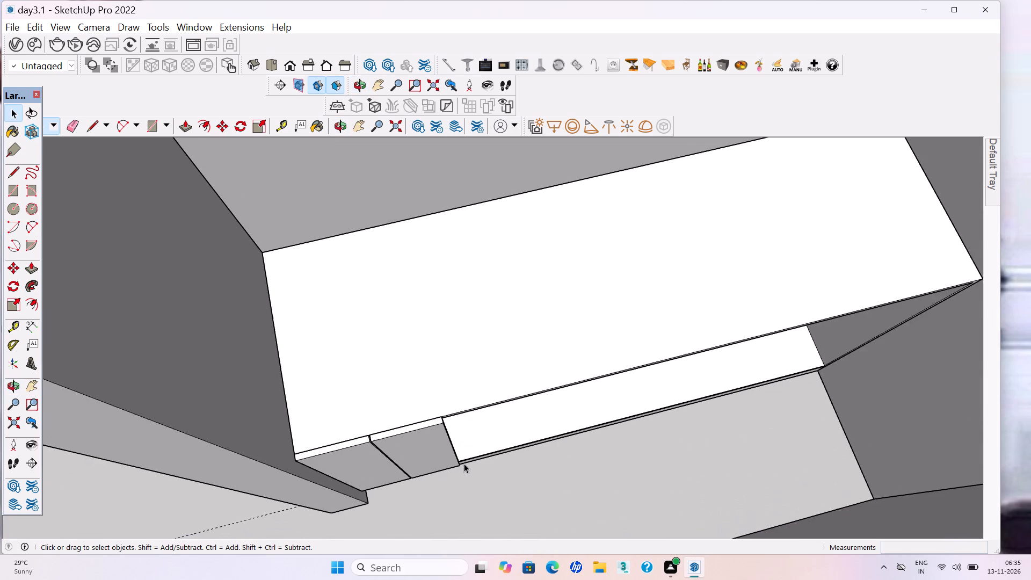
pyautogui.scroll(5, 464, 463)
pyautogui.moveTo(459, 462); pyautogui.dragTo(440, 435, button='middle')
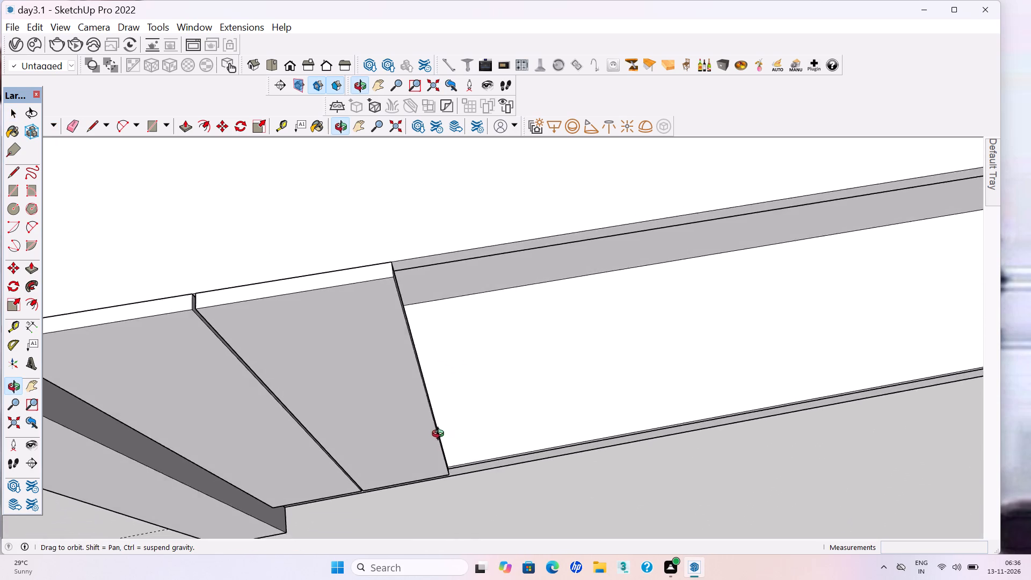
pyautogui.moveTo(440, 435); pyautogui.dragTo(422, 439, button='middle')
pyautogui.press('r')
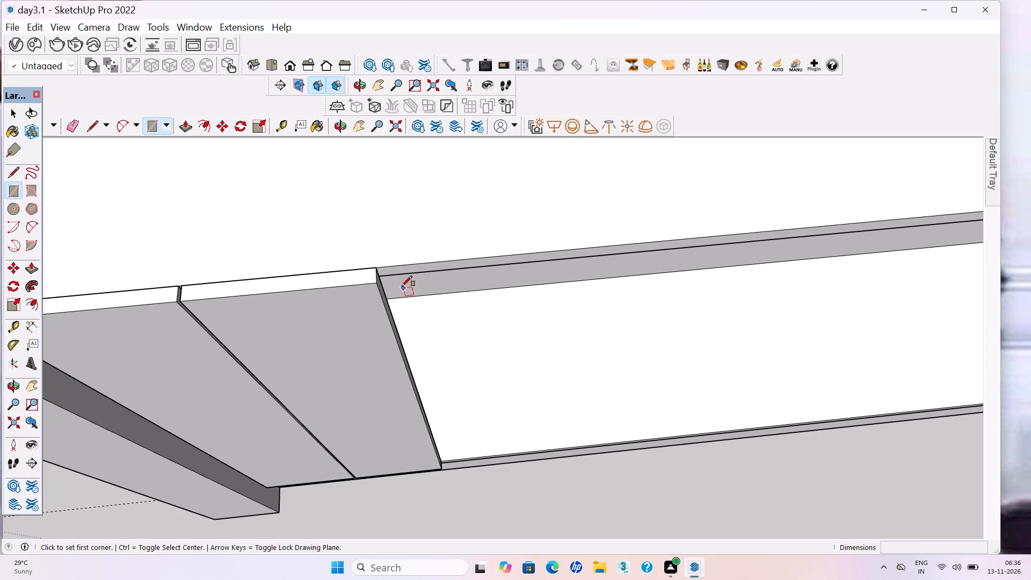
pyautogui.click(381, 266)
pyautogui.scroll(-2, 395, 316)
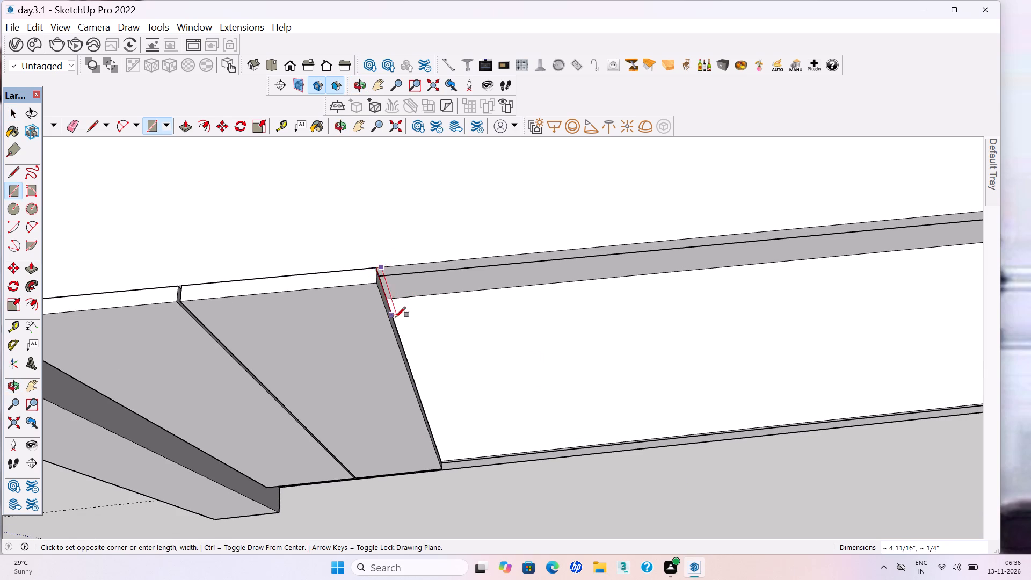
pyautogui.scroll(-2, 395, 317)
pyautogui.click(605, 409)
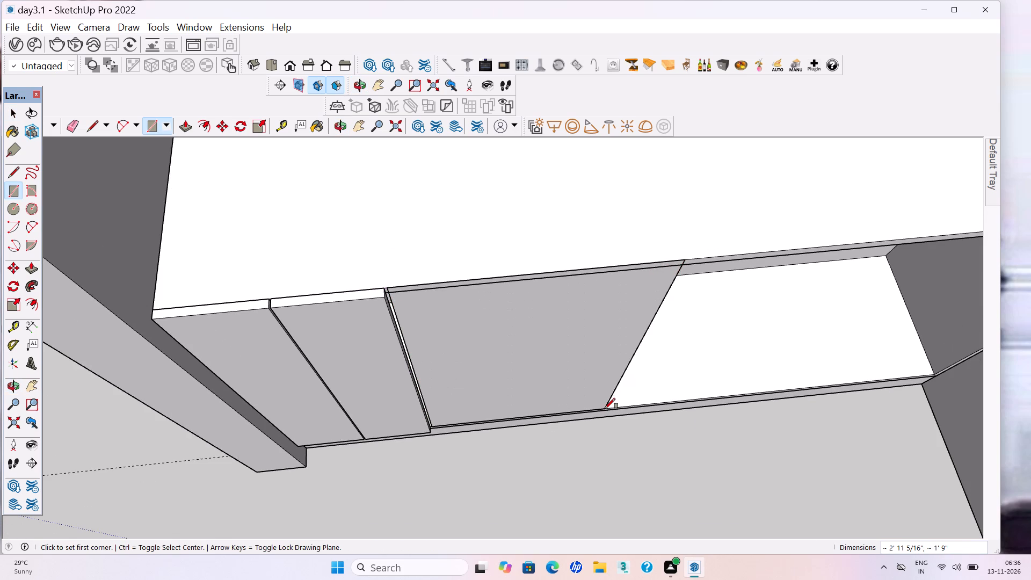
# Pull the third panel rectangle out about 11/16", flush with the second panel, group it, and save the model.
pyautogui.press('p')
pyautogui.click(400, 299)
pyautogui.click(359, 325)
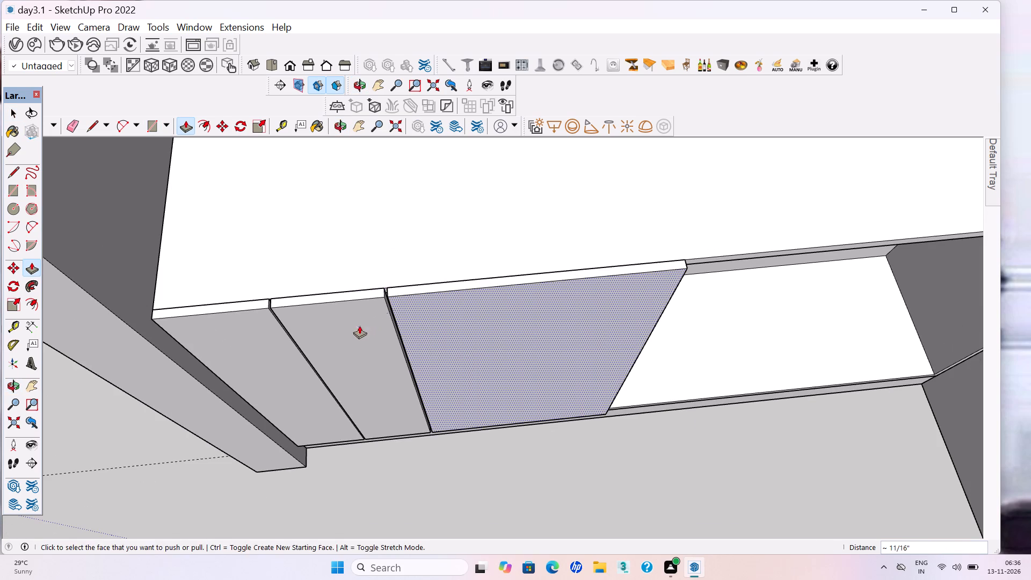
pyautogui.press('space')
pyautogui.tripleClick(461, 346)
pyautogui.rightClick(462, 344)
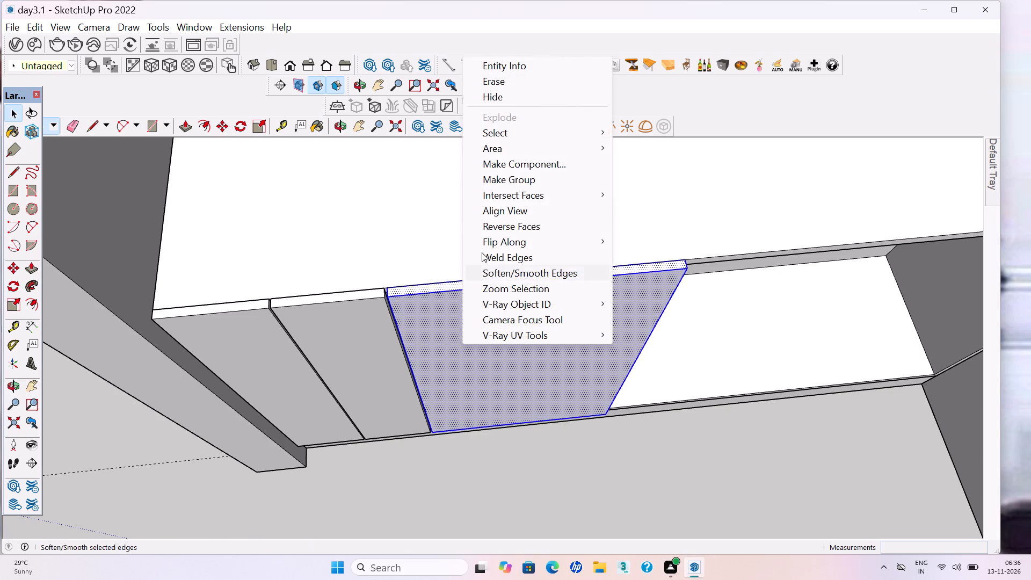
pyautogui.click(492, 180)
pyautogui.click(525, 472)
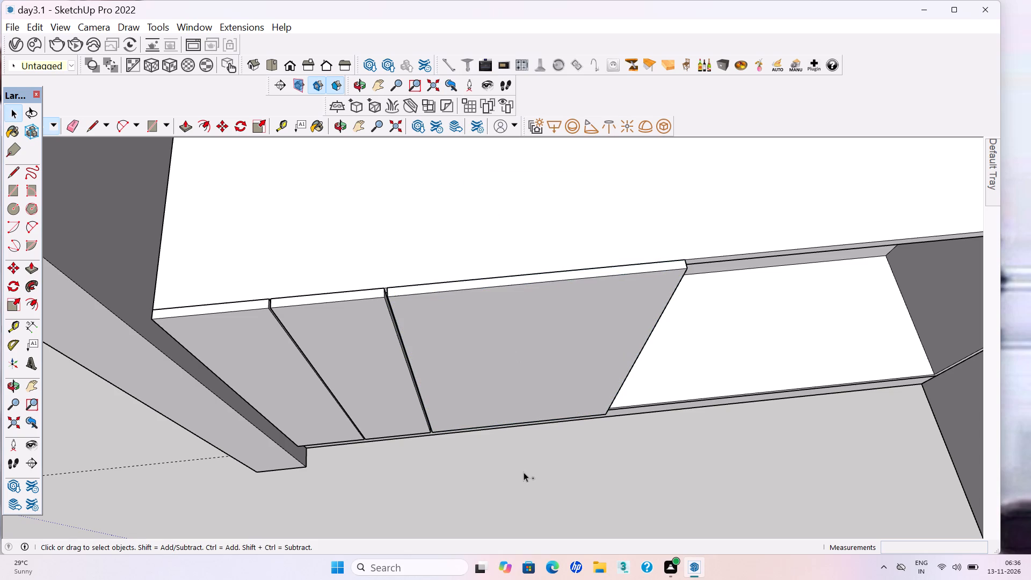
pyautogui.hotkey('ctrl', 's')
# Place a guide about 1' 5 5/8" above the wide panel's bottom edge and a parallel guide 0.2" below it.
pyautogui.press('t')
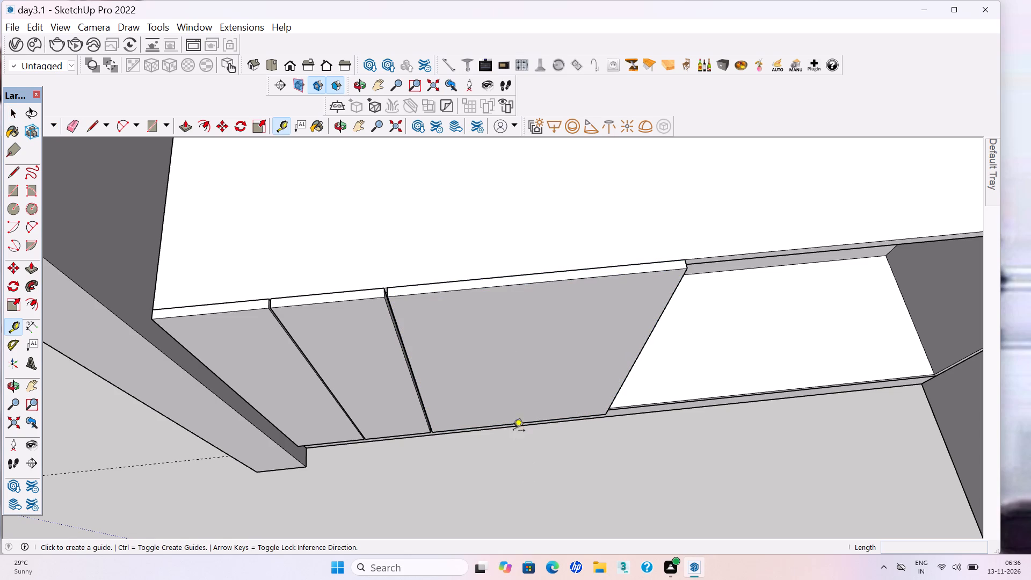
pyautogui.click(511, 424)
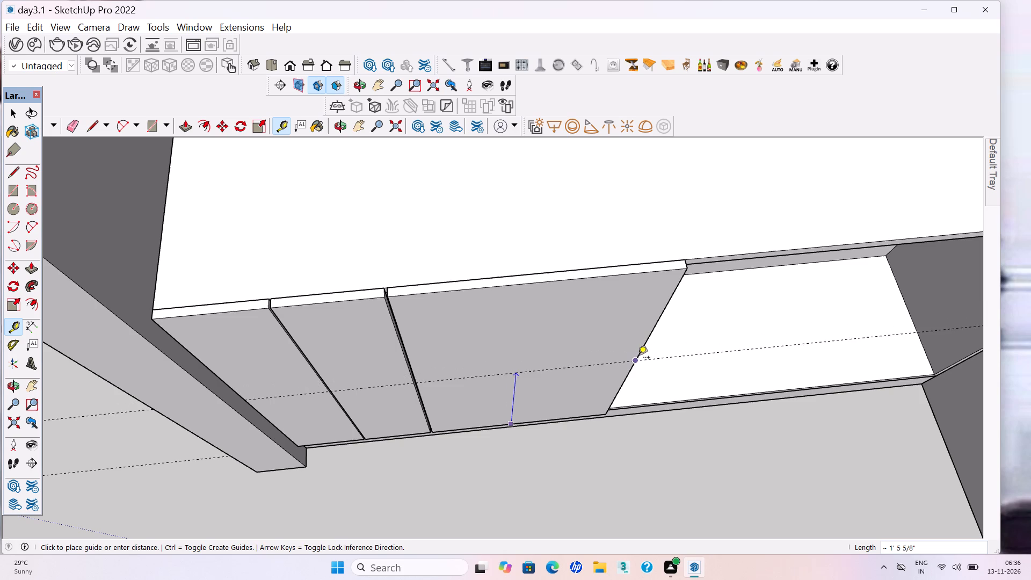
pyautogui.click(638, 358)
pyautogui.moveTo(642, 383); pyautogui.dragTo(490, 376, button='middle')
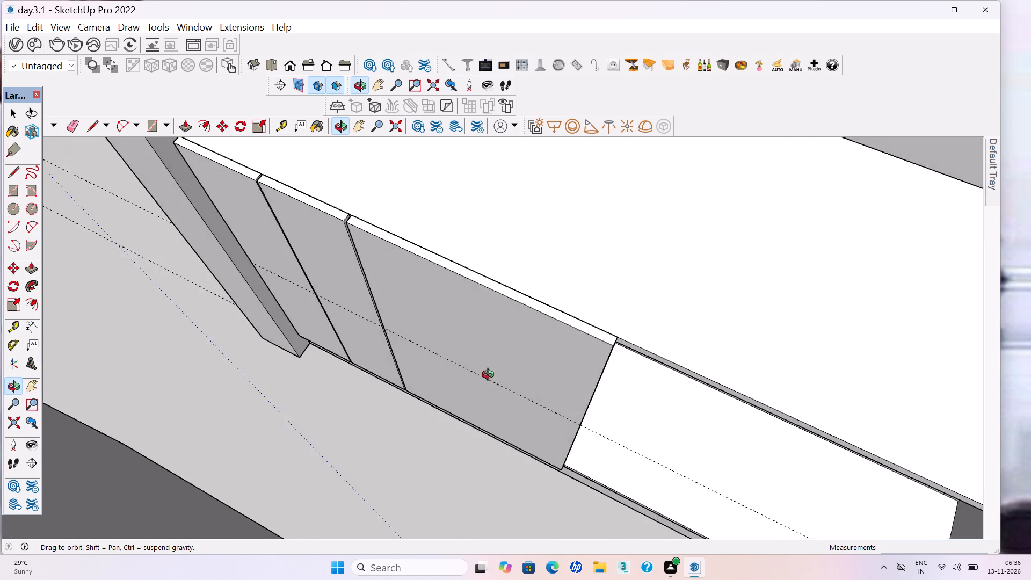
pyautogui.moveTo(490, 376); pyautogui.dragTo(469, 369, button='middle')
pyautogui.scroll(4, 566, 433)
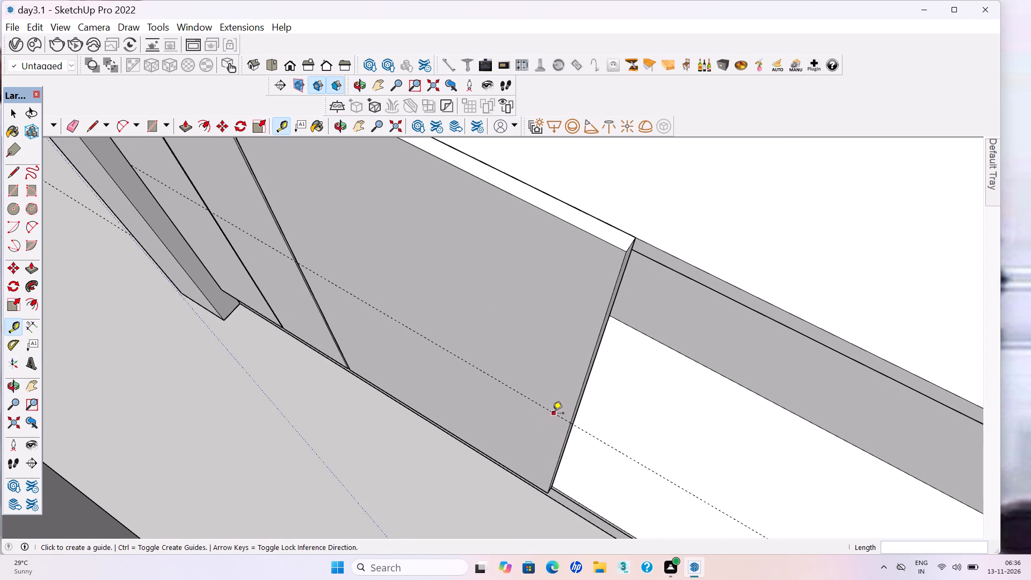
pyautogui.click(550, 415)
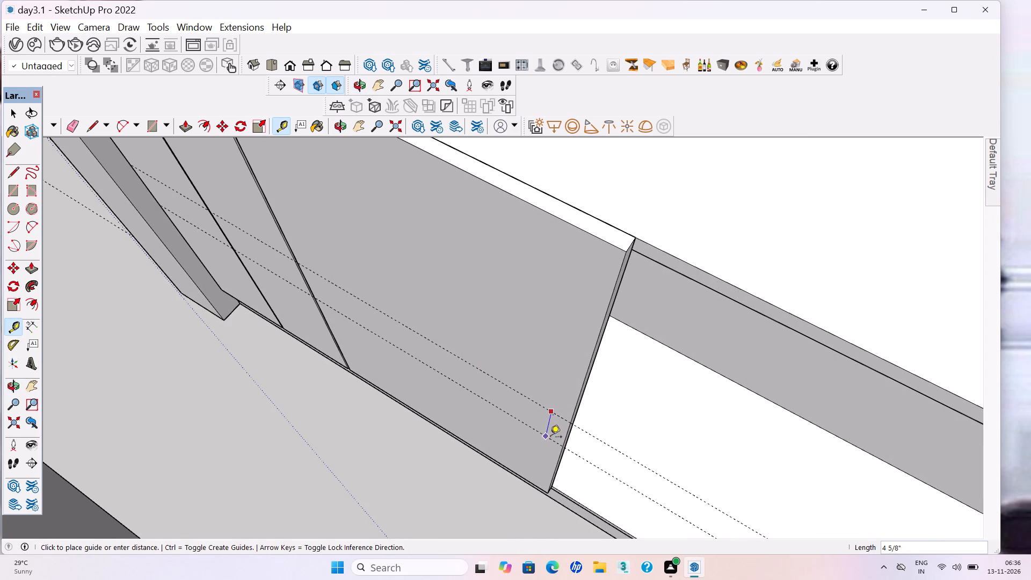
pyautogui.write('.2"')
pyautogui.press('Return')
pyautogui.press('space')
# Inside the wide panel's group, draw a strip rectangle about 3/16" by 1' 9" across the front face between the two guides.
pyautogui.doubleClick(521, 437)
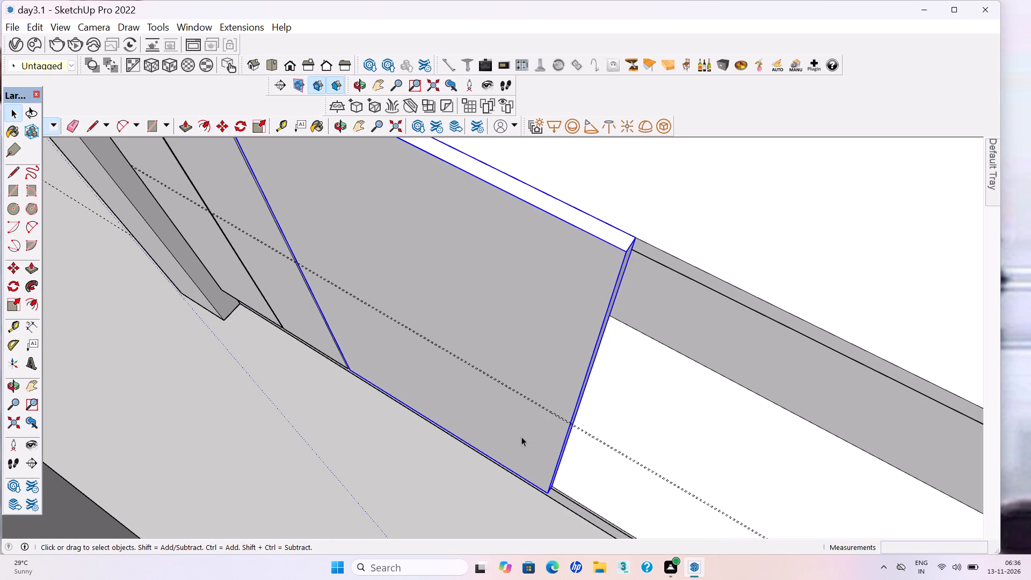
pyautogui.click(521, 437)
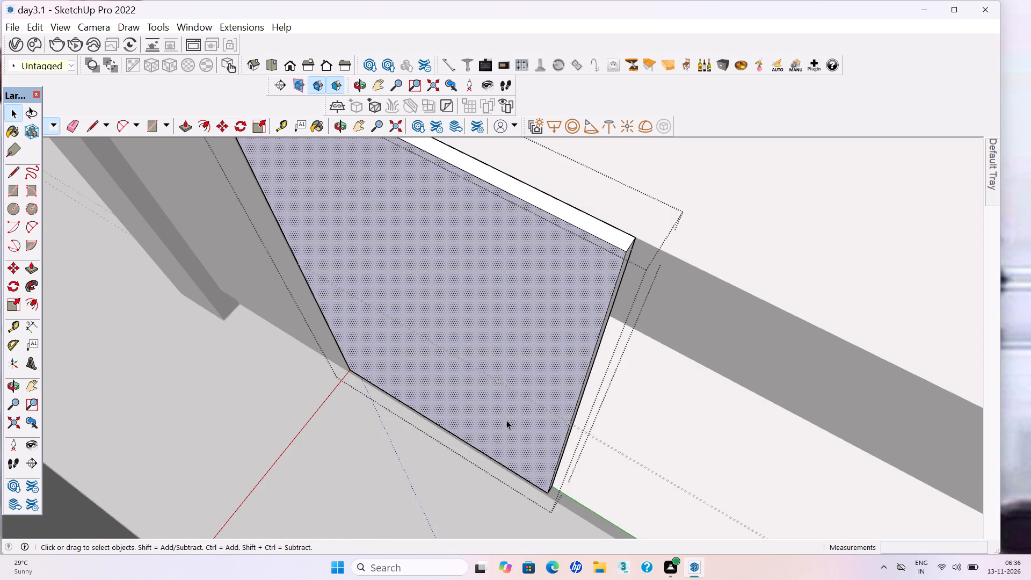
pyautogui.press('r')
pyautogui.scroll(4, 513, 425)
pyautogui.moveTo(598, 417); pyautogui.dragTo(626, 369, button='middle')
pyautogui.scroll(5, 609, 289)
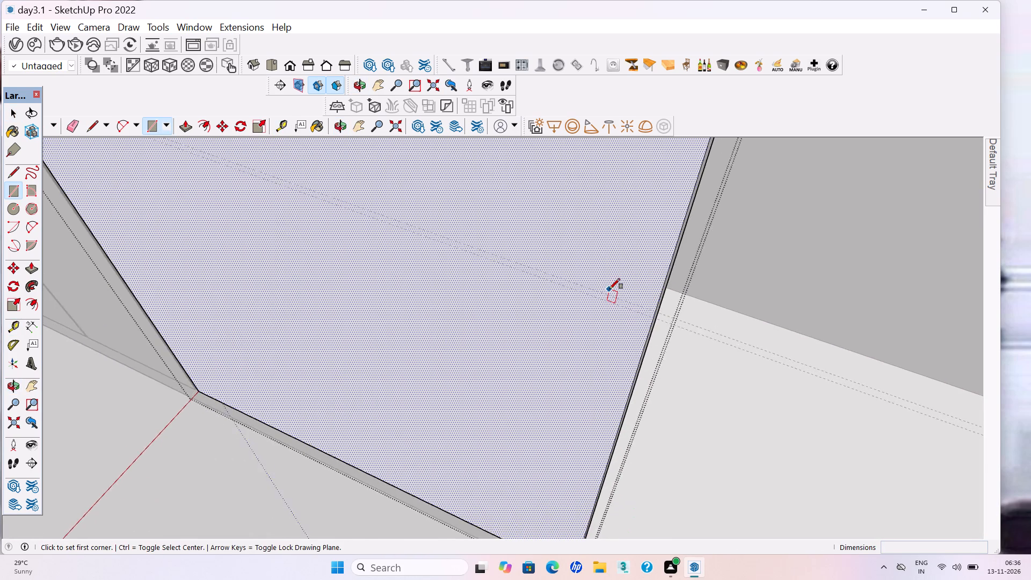
pyautogui.scroll(-1, 610, 289)
pyautogui.scroll(8, 612, 291)
pyautogui.click(676, 320)
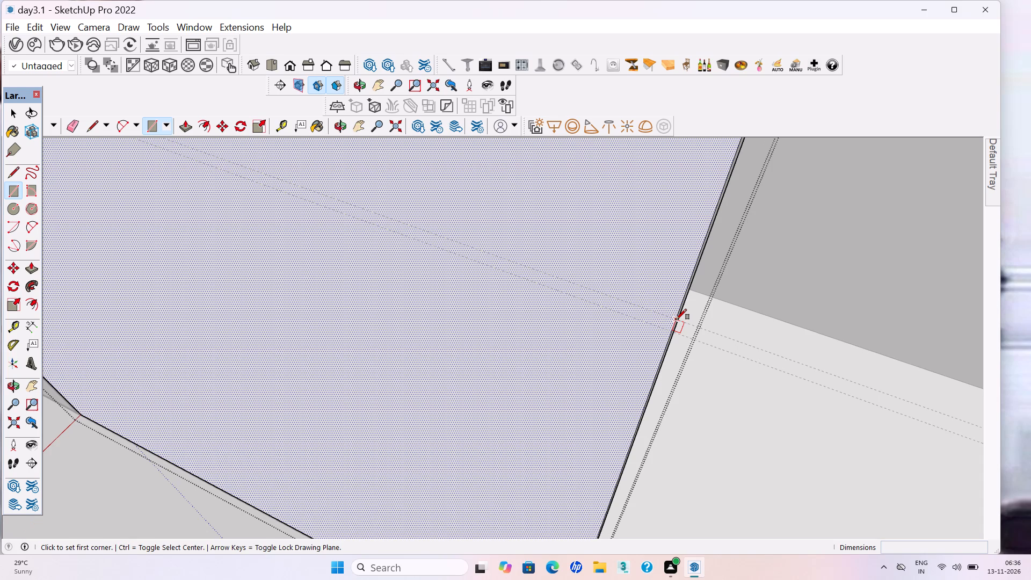
pyautogui.scroll(-10, 687, 343)
pyautogui.scroll(-8, 495, 388)
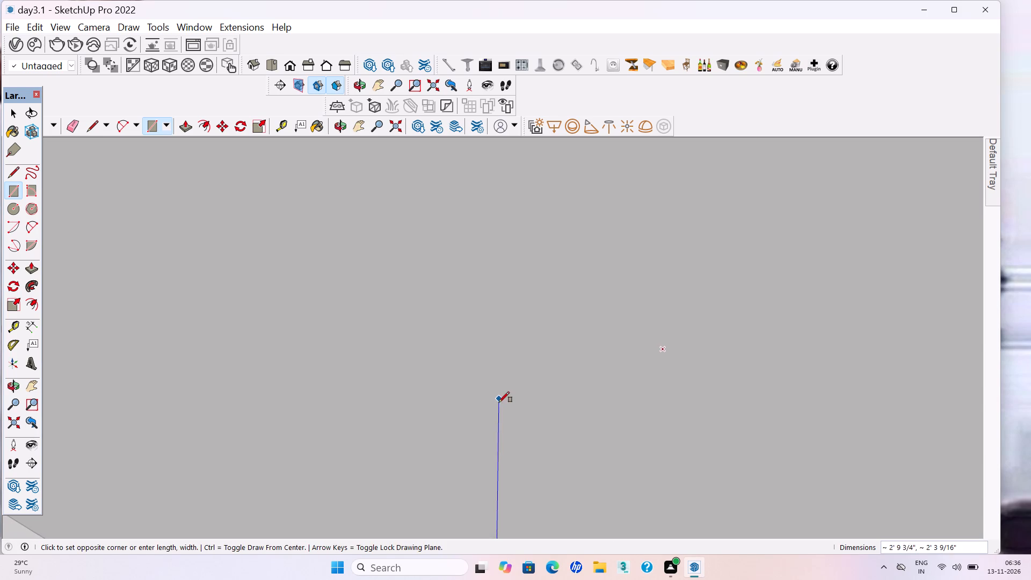
pyautogui.scroll(-19, 499, 421)
pyautogui.scroll(-20, 521, 454)
pyautogui.scroll(-4, 535, 458)
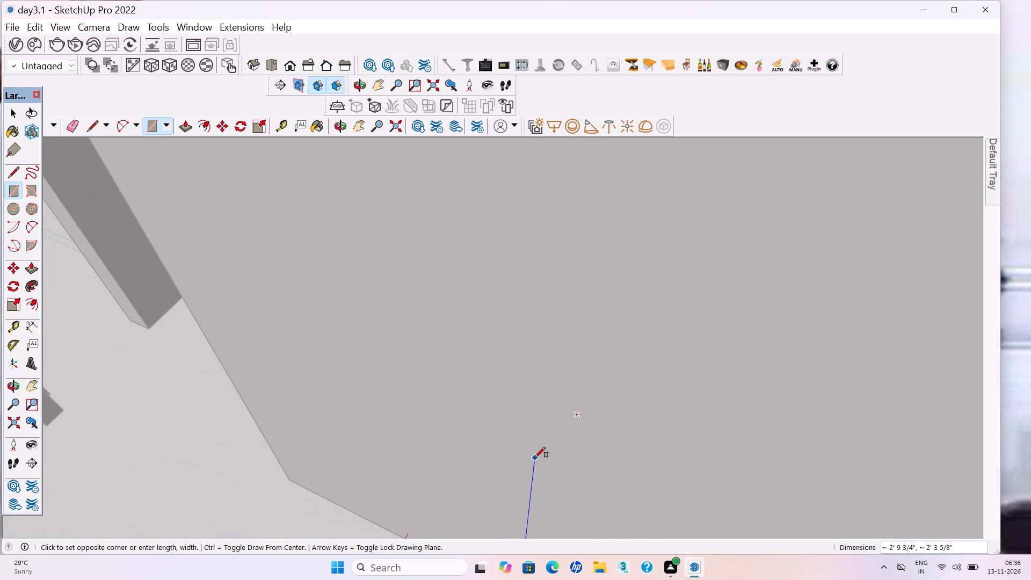
pyautogui.scroll(-14, 538, 458)
pyautogui.moveTo(549, 368); pyautogui.dragTo(530, 410, button='middle')
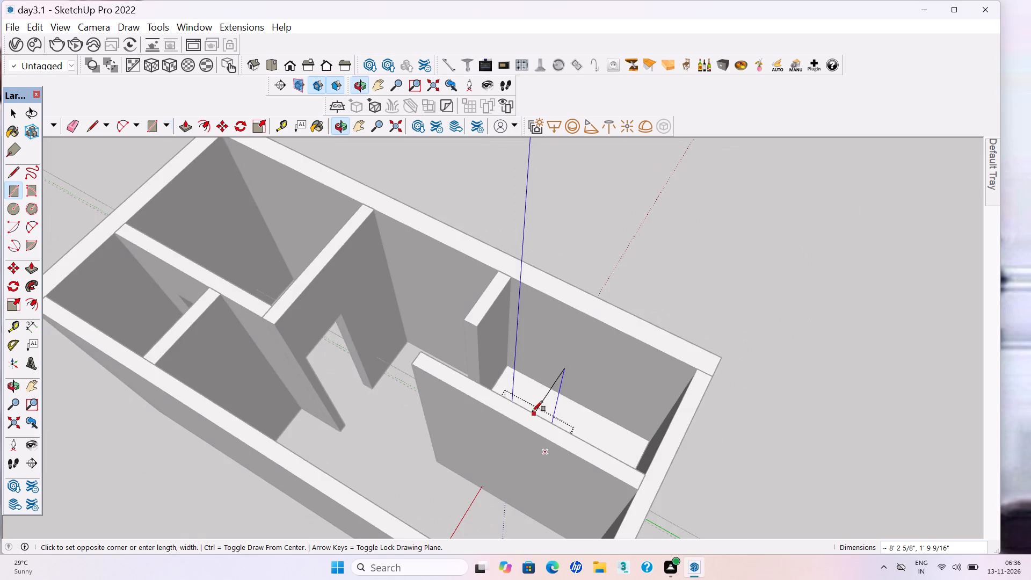
pyautogui.scroll(18, 539, 416)
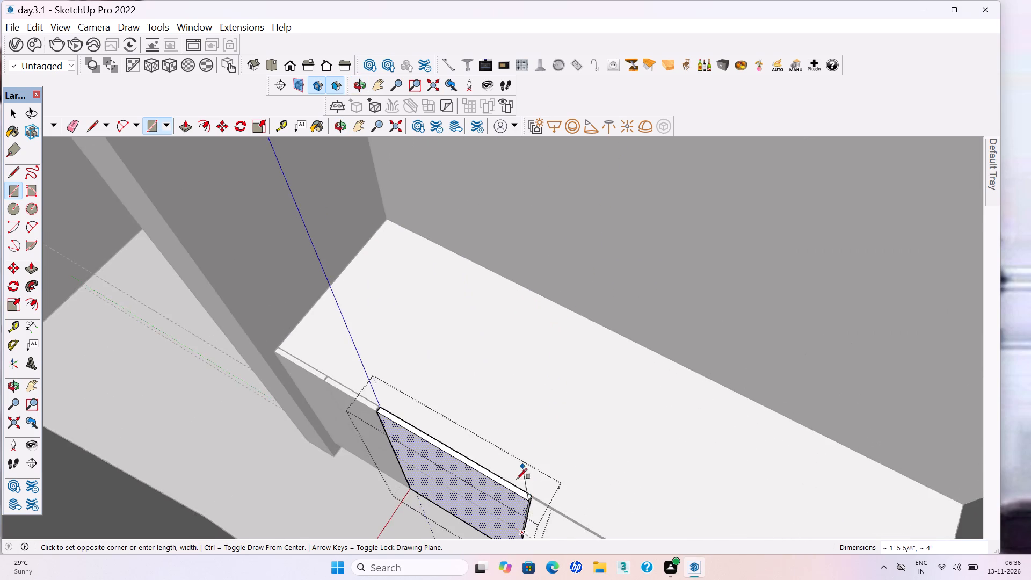
pyautogui.scroll(5, 500, 506)
pyautogui.scroll(8, 387, 474)
pyautogui.scroll(4, 377, 410)
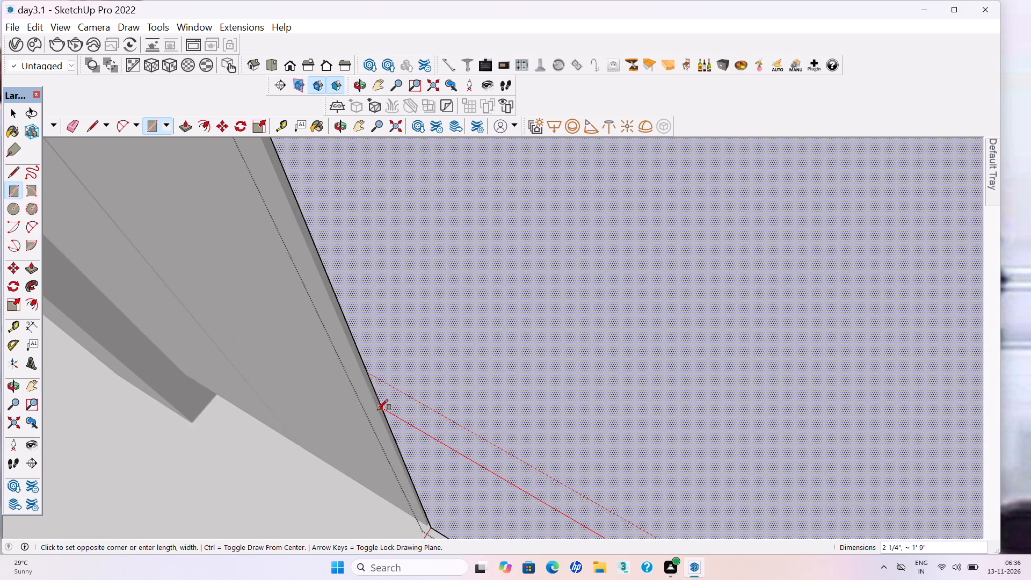
pyautogui.scroll(9, 377, 410)
pyautogui.moveTo(382, 382); pyautogui.dragTo(504, 296, button='middle')
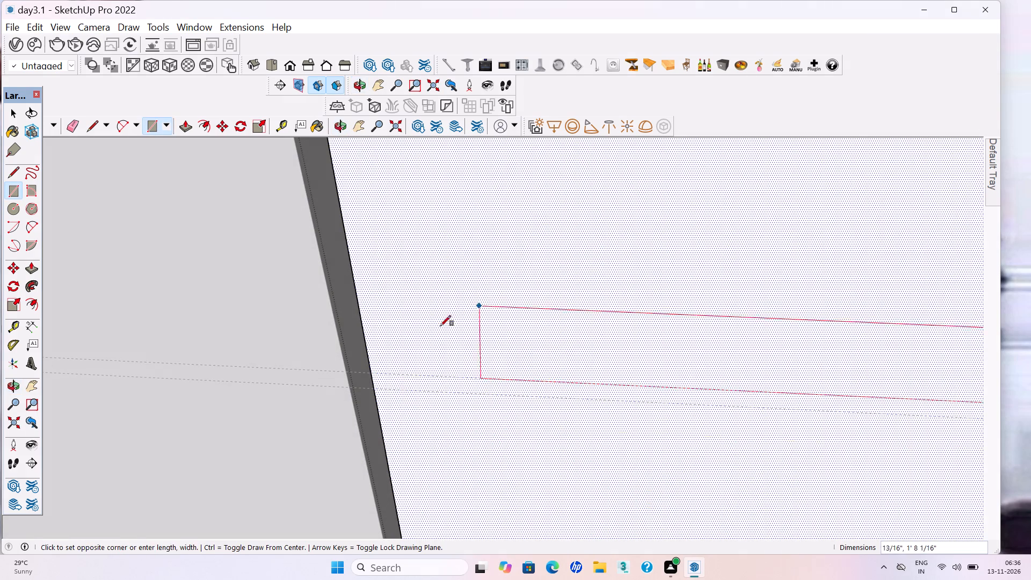
pyautogui.click(376, 388)
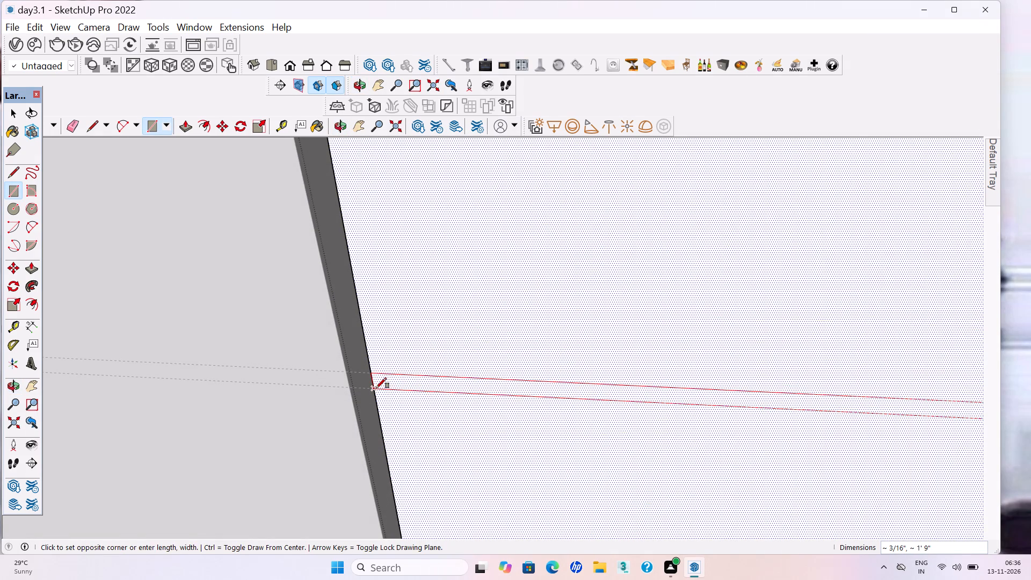
# Push the strip between the two guides back about 11/16" through the wide panel's thickness, close the group, and save the model.
pyautogui.press('space')
pyautogui.click(400, 387)
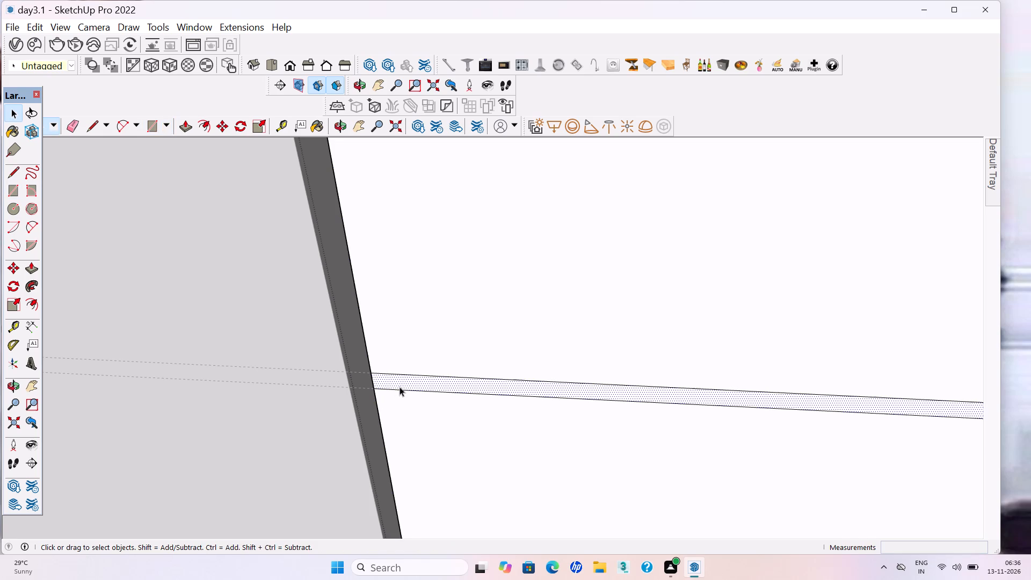
pyautogui.press('p')
pyautogui.click(397, 379)
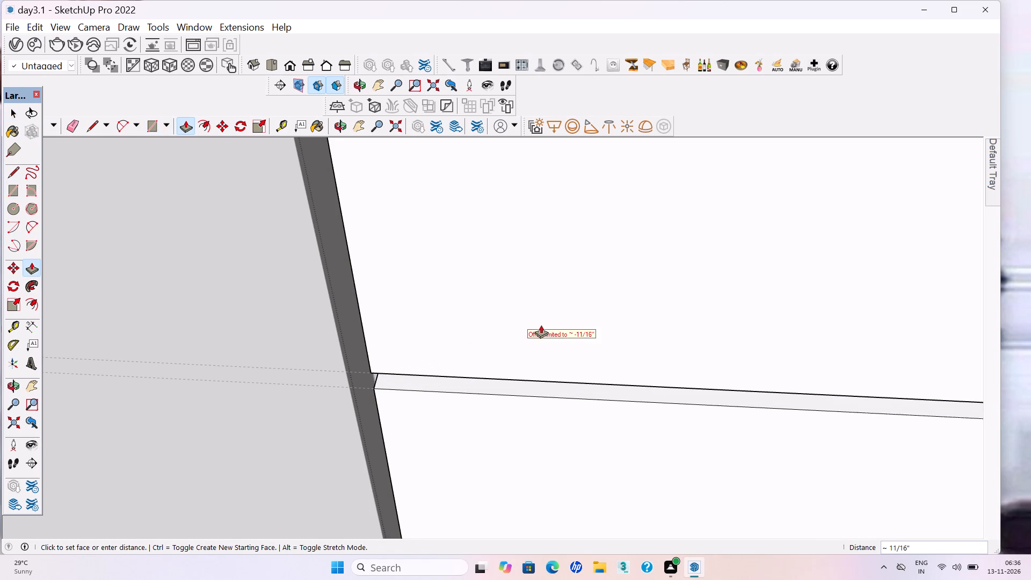
pyautogui.click(541, 325)
pyautogui.scroll(-7, 435, 384)
pyautogui.scroll(-17, 415, 443)
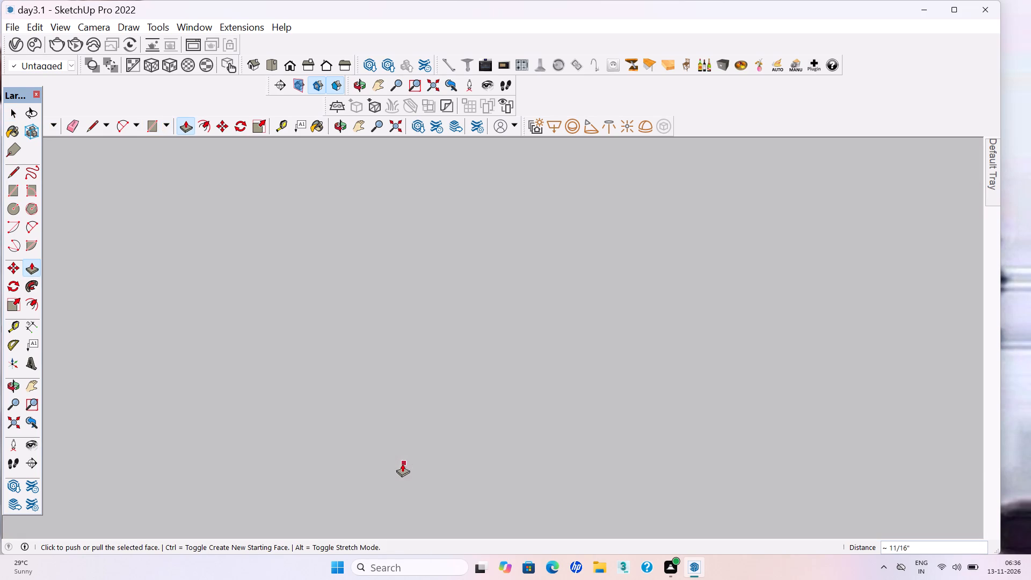
pyautogui.scroll(-12, 409, 480)
pyautogui.scroll(-20, 454, 469)
pyautogui.scroll(-15, 444, 503)
pyautogui.scroll(-18, 443, 511)
pyautogui.scroll(-15, 442, 512)
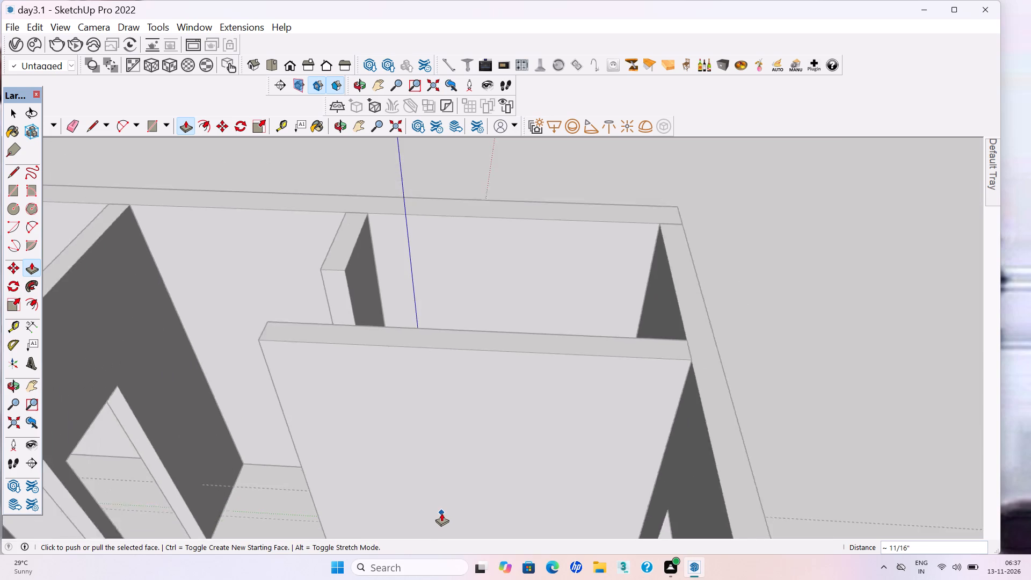
pyautogui.scroll(-2, 441, 513)
pyautogui.press('space')
pyautogui.click(724, 446)
pyautogui.hotkey('ctrl', 's')
pyautogui.hotkey('ctrl', 's')
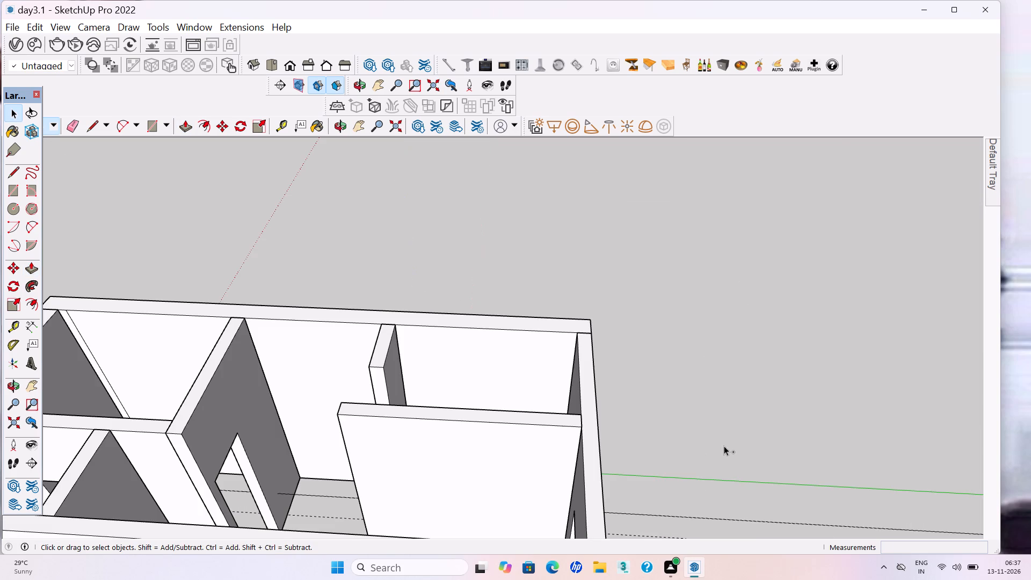
# Draw a fourth front panel rectangle about 2' 11 5/16" high over the cabinet opening, starting at the wide panel's upper corner.
pyautogui.scroll(-2, 563, 432)
pyautogui.moveTo(540, 407); pyautogui.dragTo(567, 477, button='middle')
pyautogui.scroll(4, 555, 449)
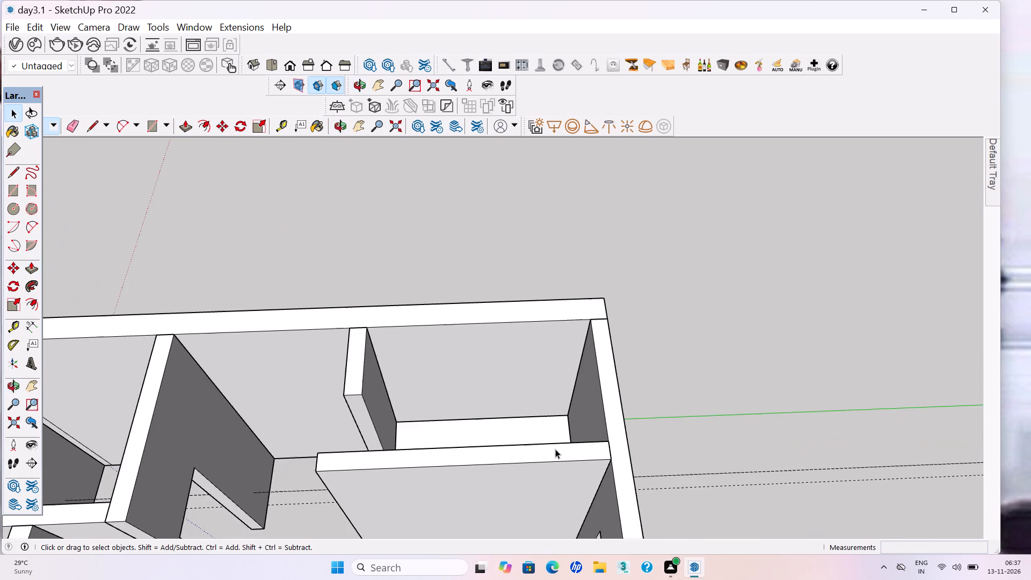
pyautogui.scroll(11, 554, 446)
pyautogui.scroll(3, 706, 451)
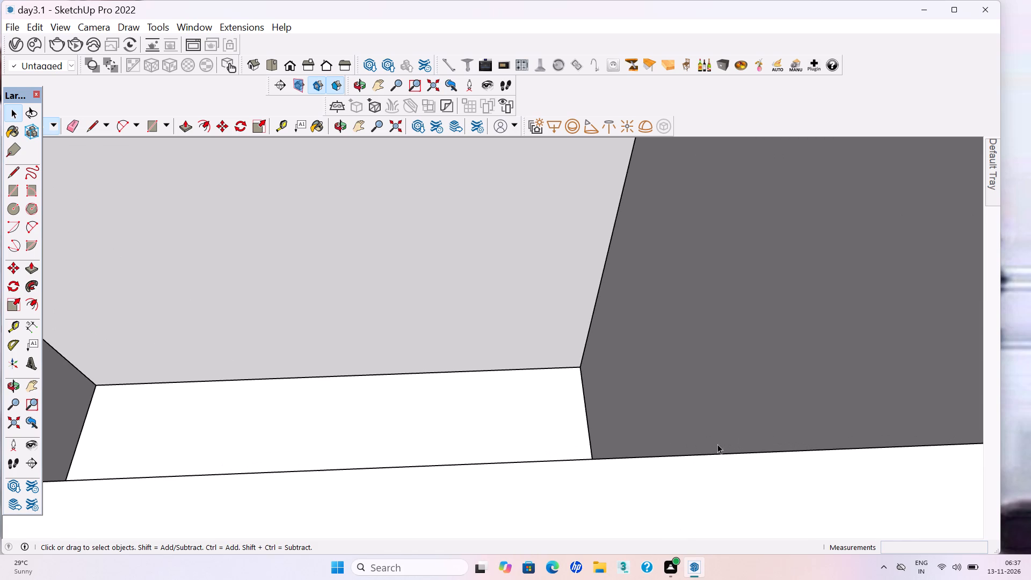
pyautogui.scroll(-5, 755, 430)
pyautogui.moveTo(703, 396); pyautogui.dragTo(697, 432, button='middle')
pyautogui.middleClick(697, 432)
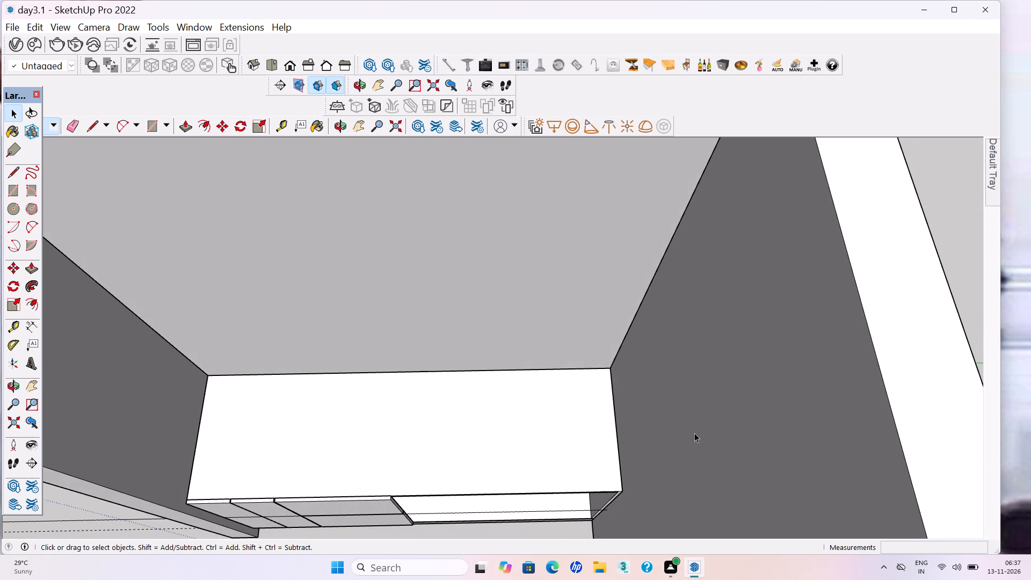
pyautogui.press('h')
pyautogui.moveTo(485, 451); pyautogui.dragTo(556, 367)
pyautogui.moveTo(608, 372); pyautogui.dragTo(491, 400, button='middle')
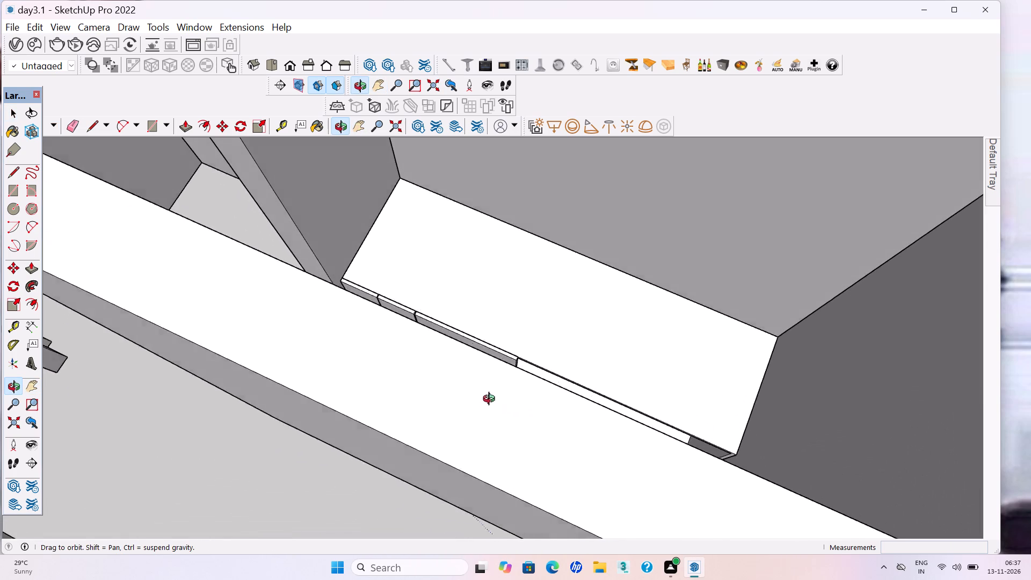
pyautogui.middleClick(490, 395)
pyautogui.moveTo(491, 400); pyautogui.dragTo(490, 398, button='middle')
pyautogui.scroll(8, 533, 358)
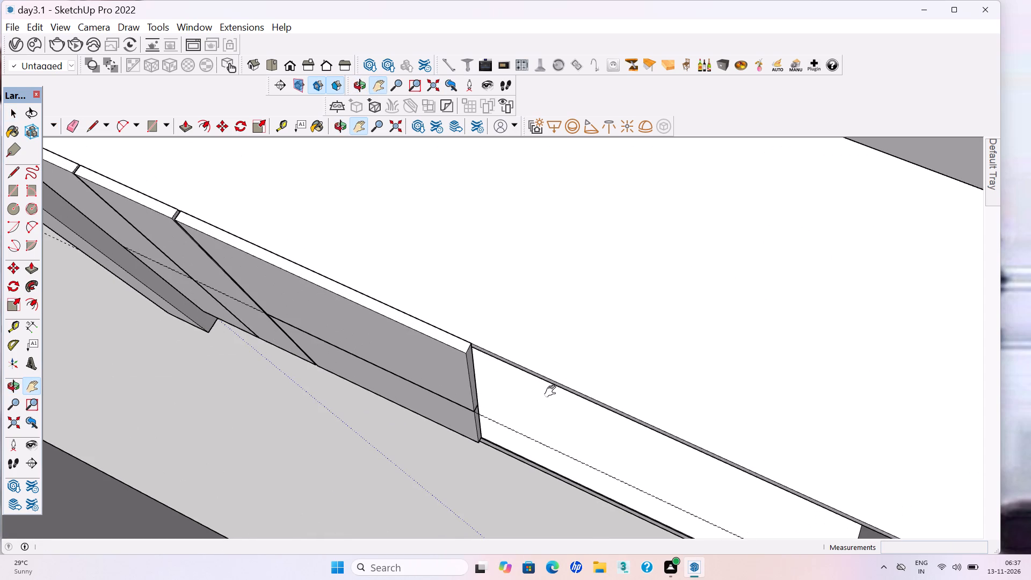
pyautogui.press('r')
pyautogui.scroll(9, 475, 352)
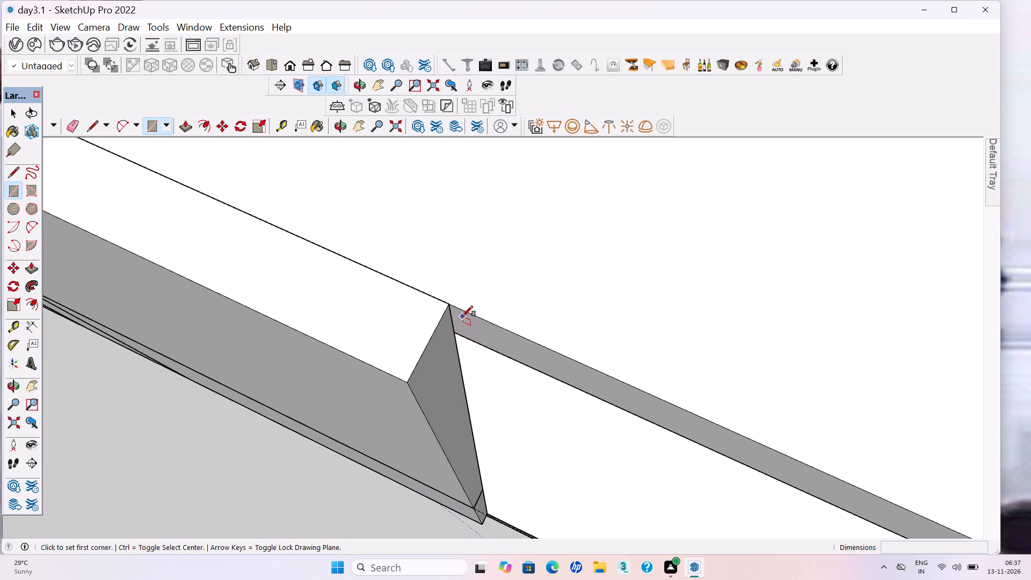
pyautogui.click(455, 308)
pyautogui.scroll(-6, 455, 308)
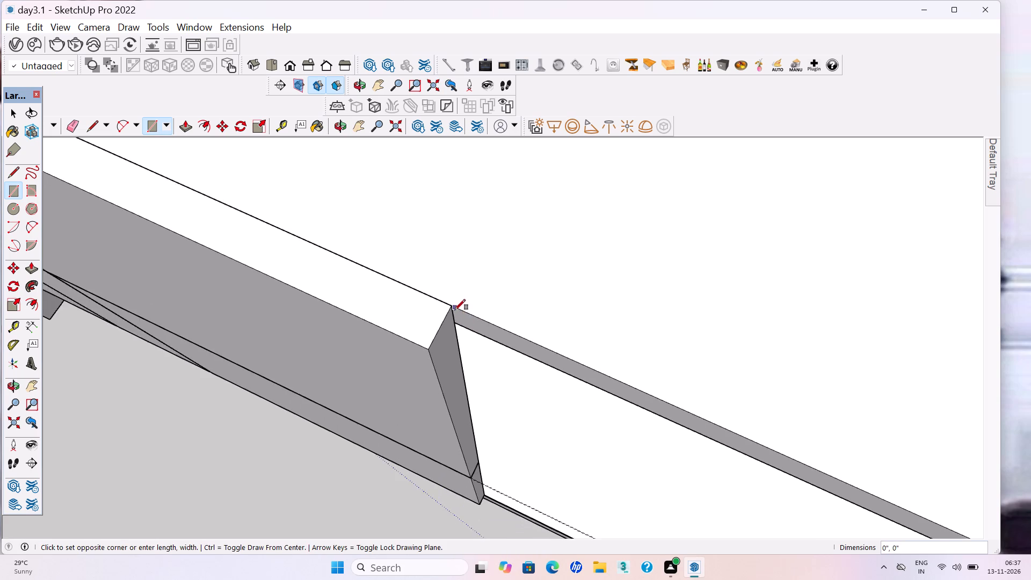
pyautogui.scroll(-19, 455, 313)
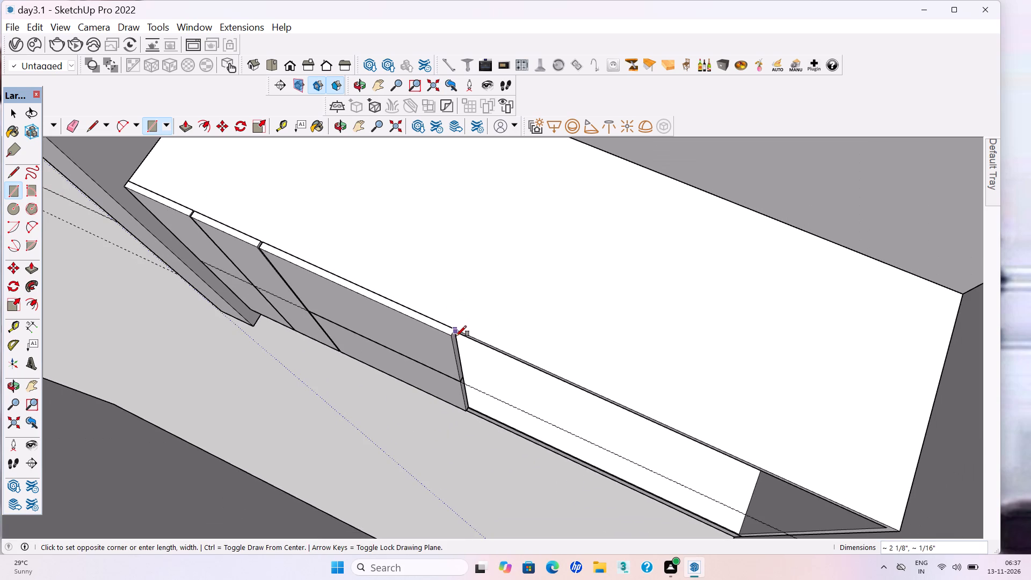
pyautogui.scroll(-2, 458, 339)
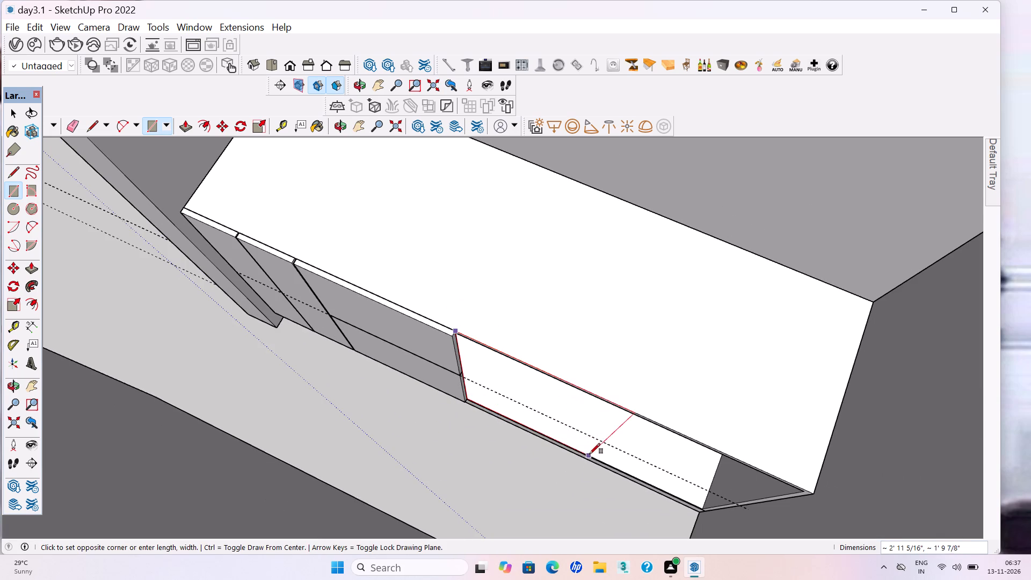
pyautogui.click(601, 461)
# Pull the fourth panel rectangle out about 11/16", flush with the wide panel, and make it a group.
pyautogui.press('p')
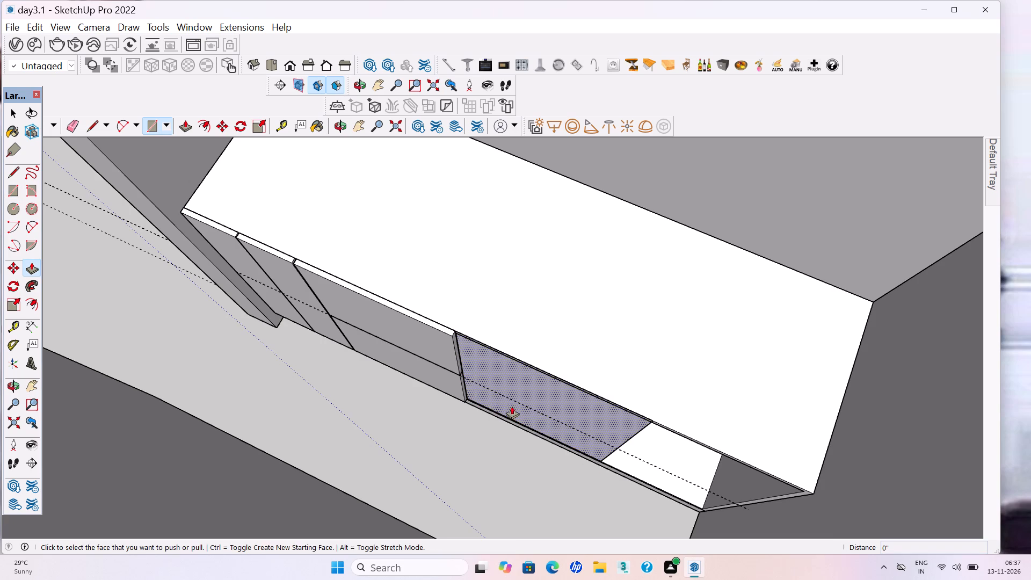
pyautogui.click(460, 337)
pyautogui.click(440, 344)
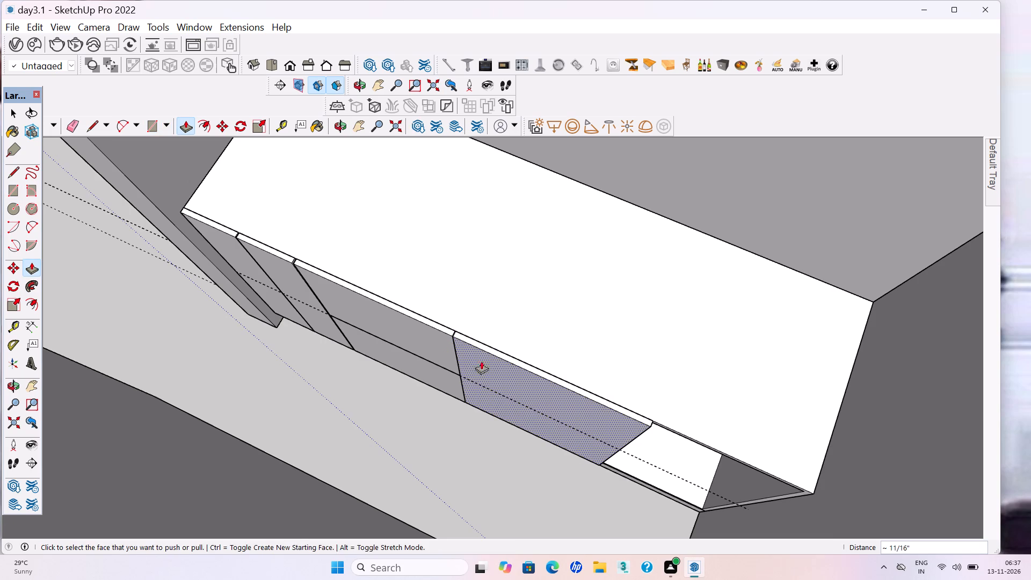
pyautogui.press('space')
pyautogui.doubleClick(491, 363)
pyautogui.rightClick(492, 364)
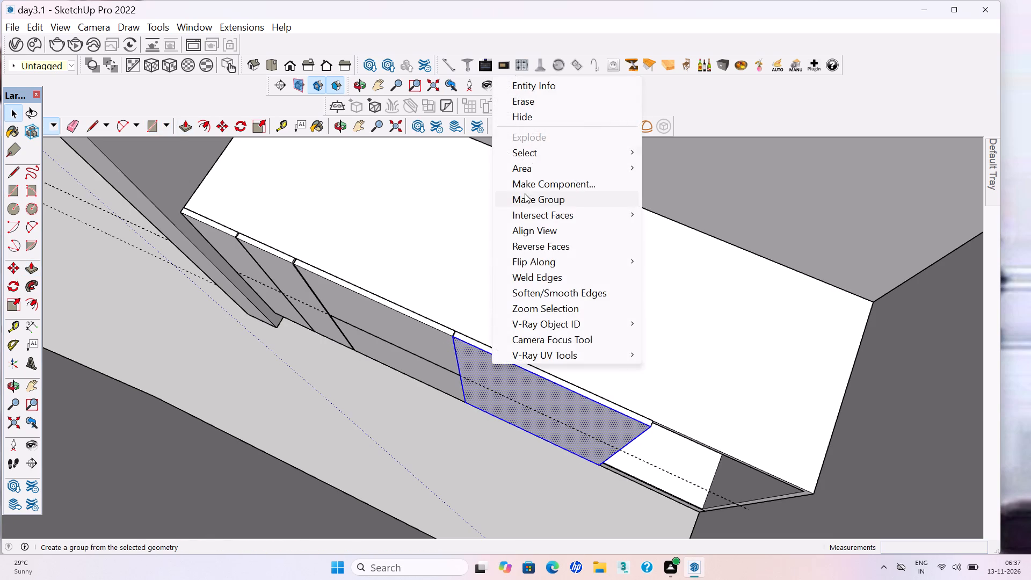
pyautogui.click(525, 194)
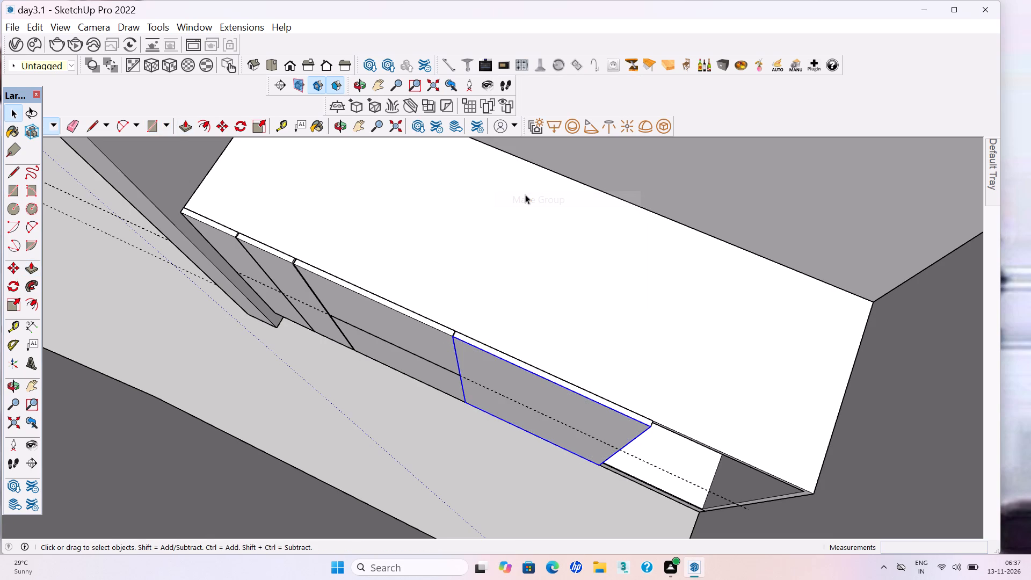
# Select the two parallel guides running through the cabinet front and delete them.
pyautogui.scroll(-5, 489, 295)
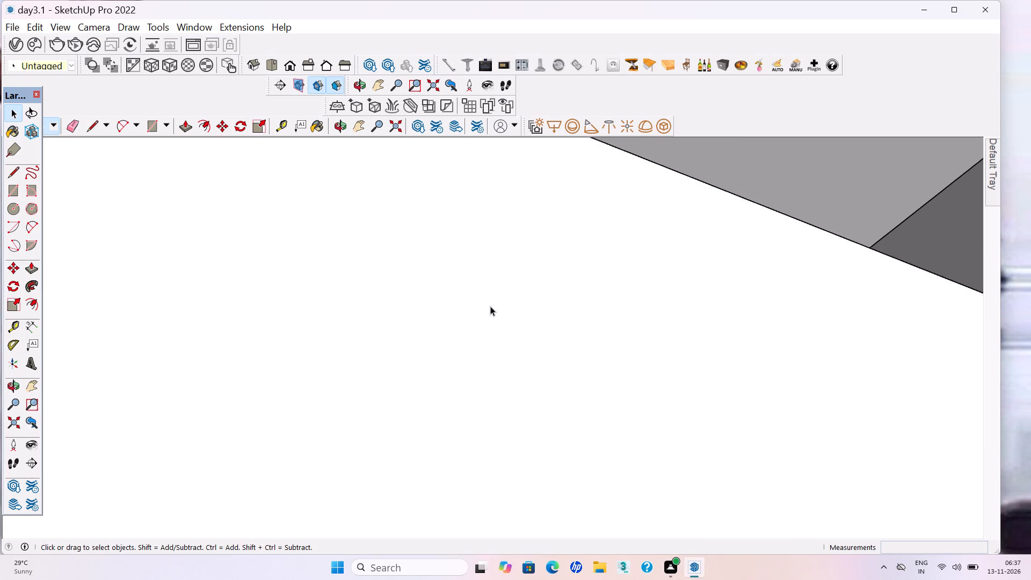
pyautogui.scroll(-16, 490, 306)
pyautogui.scroll(-18, 505, 327)
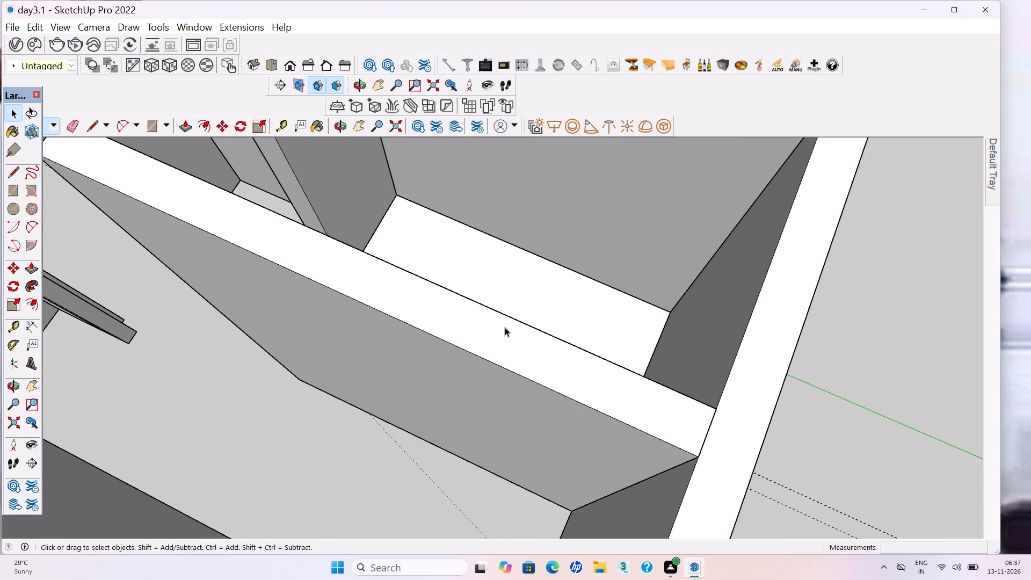
pyautogui.scroll(-4, 505, 327)
pyautogui.click(771, 384)
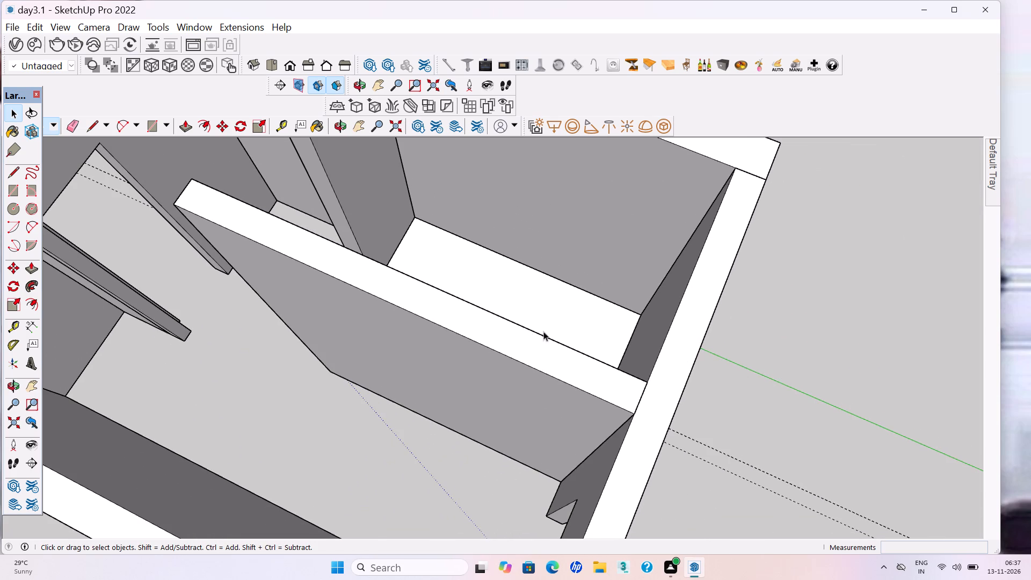
pyautogui.scroll(-4, 528, 331)
pyautogui.moveTo(508, 330); pyautogui.dragTo(590, 388, button='middle')
pyautogui.moveTo(756, 398); pyautogui.dragTo(746, 345)
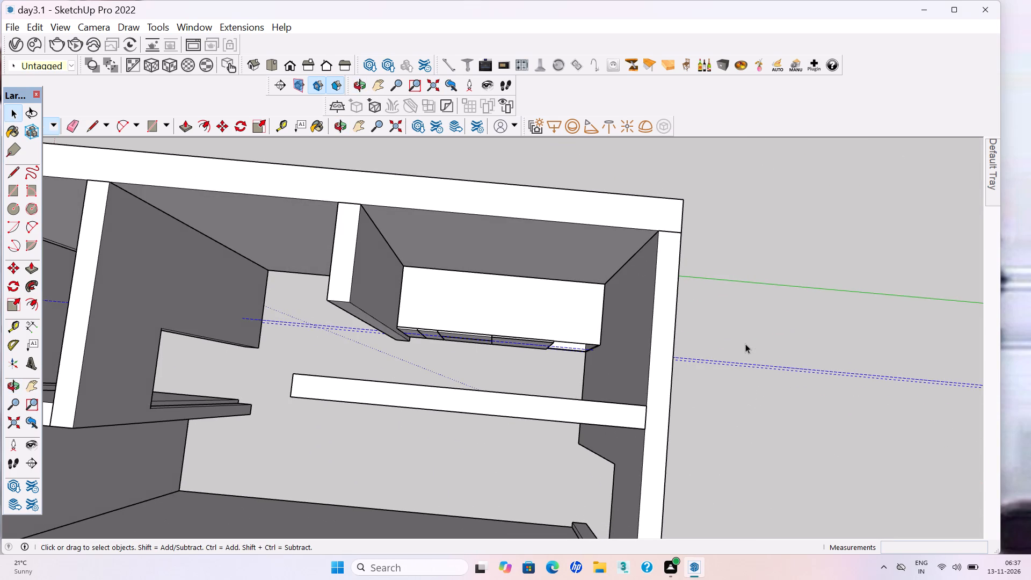
pyautogui.press('Delete')
# Draw a fifth front panel rectangle about 2' 11 5/16" by 1' 5 5/16" over the remaining opening beside the fourth panel.
pyautogui.scroll(4, 612, 342)
pyautogui.scroll(5, 546, 340)
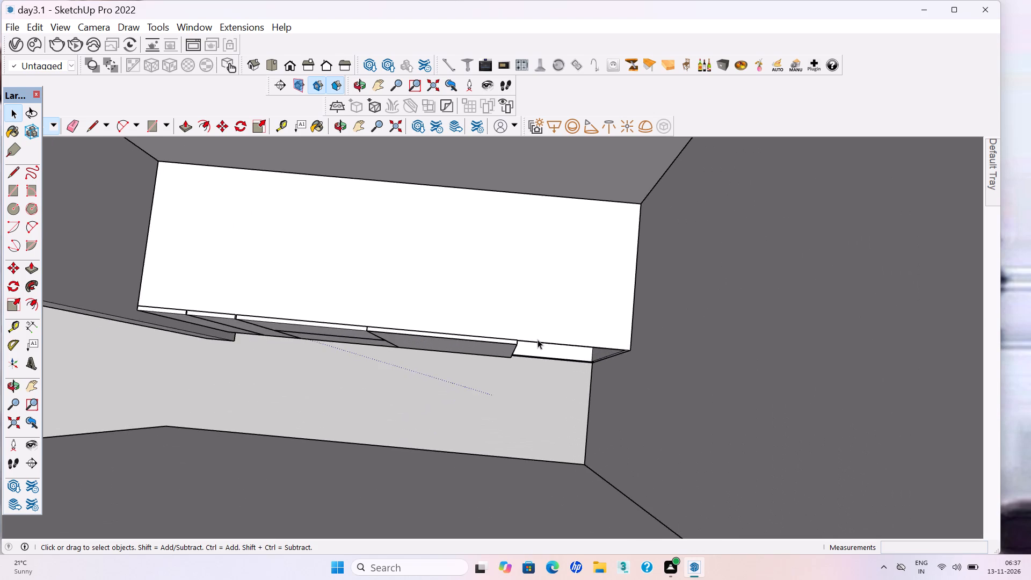
pyautogui.scroll(10, 538, 339)
pyautogui.moveTo(528, 355); pyautogui.dragTo(575, 286, button='middle')
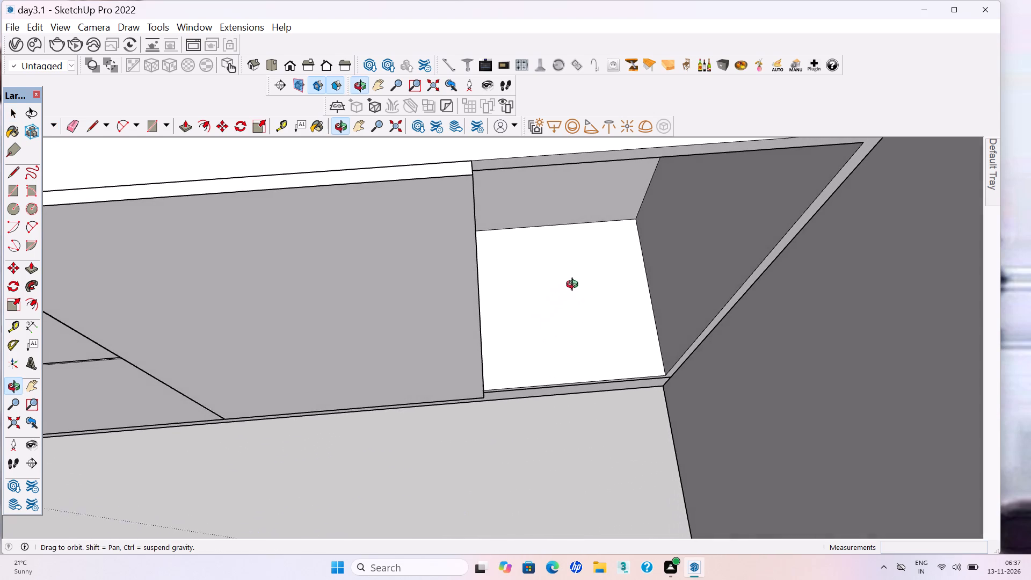
pyautogui.moveTo(575, 286); pyautogui.dragTo(576, 285, button='middle')
pyautogui.press('r')
pyautogui.scroll(-3, 512, 364)
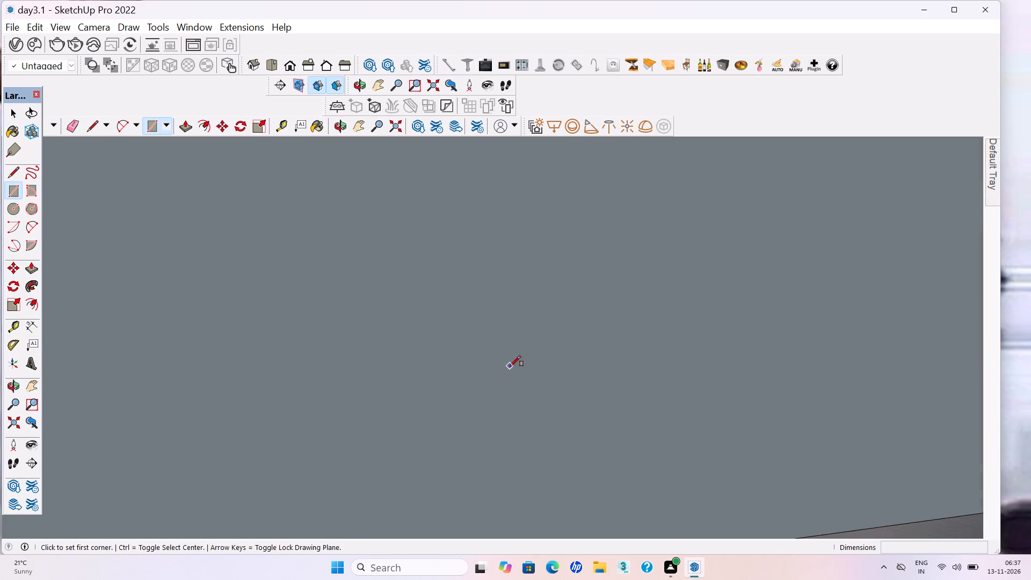
pyautogui.moveTo(502, 361); pyautogui.dragTo(480, 357, button='middle')
pyautogui.scroll(-8, 477, 360)
pyautogui.scroll(-20, 512, 480)
pyautogui.scroll(-8, 526, 461)
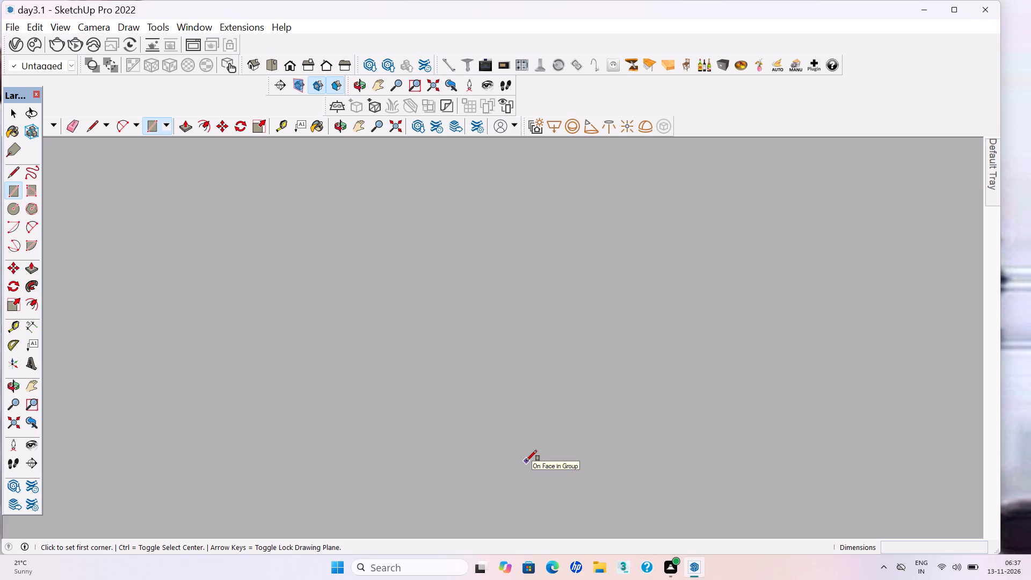
pyautogui.scroll(-15, 526, 461)
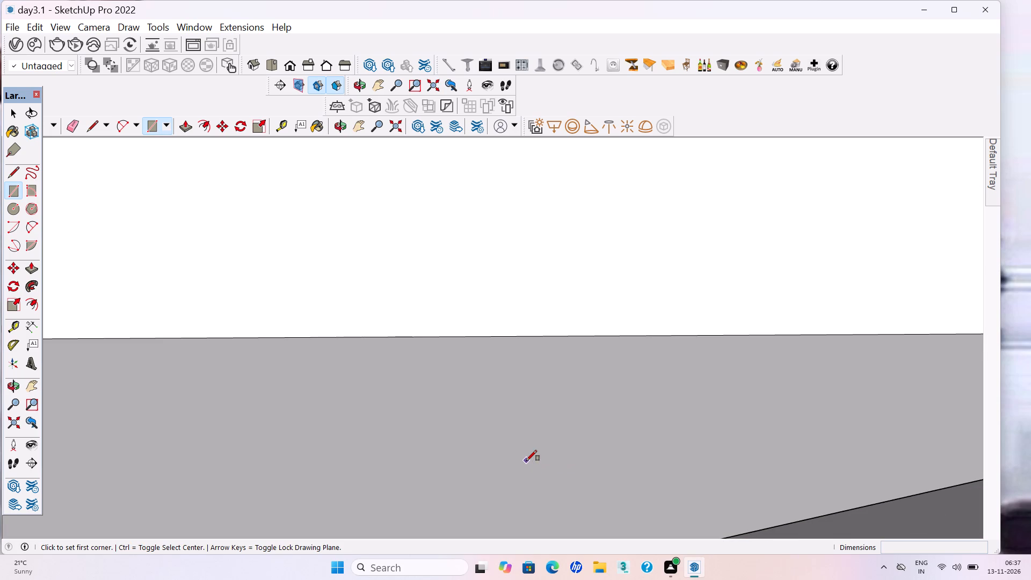
pyautogui.scroll(-2, 526, 461)
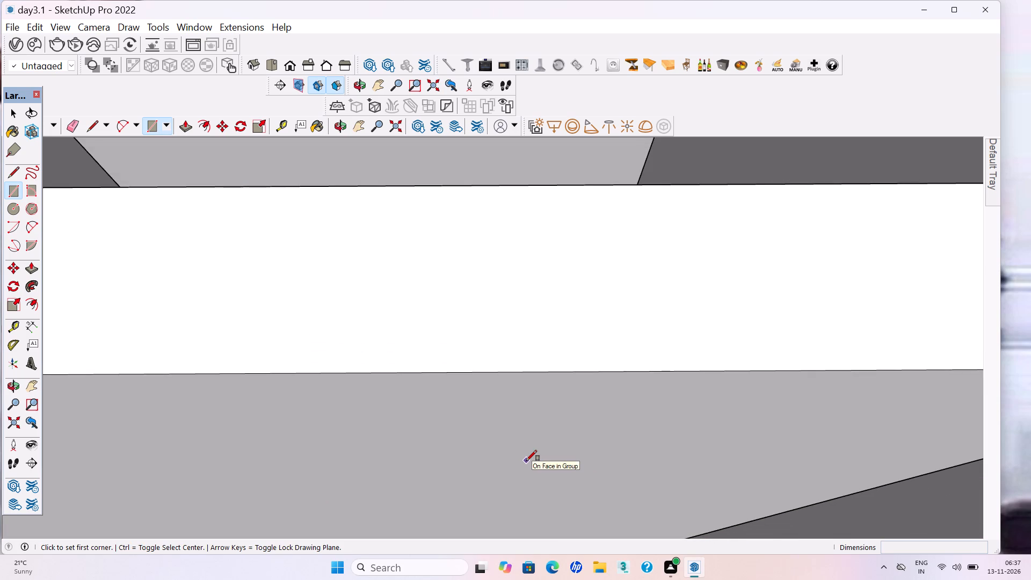
pyautogui.scroll(-14, 526, 461)
pyautogui.scroll(5, 543, 415)
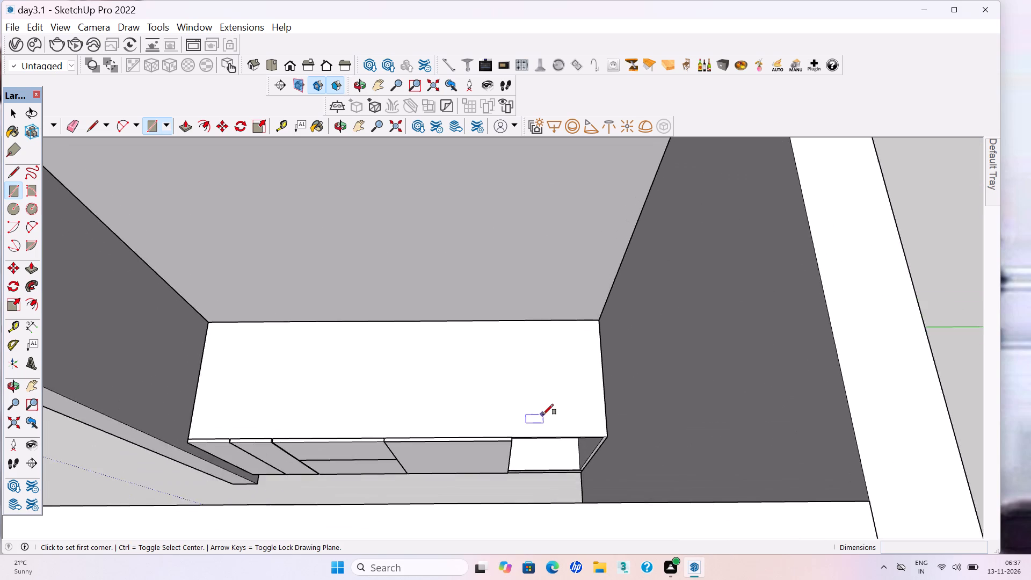
pyautogui.scroll(9, 541, 459)
pyautogui.scroll(5, 451, 395)
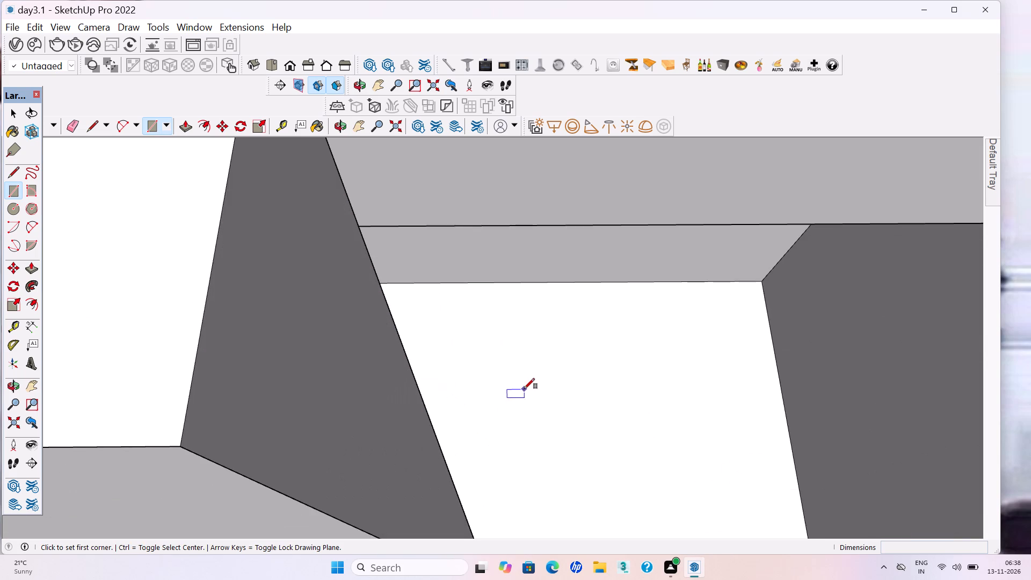
pyautogui.scroll(-3, 523, 385)
pyautogui.scroll(4, 521, 362)
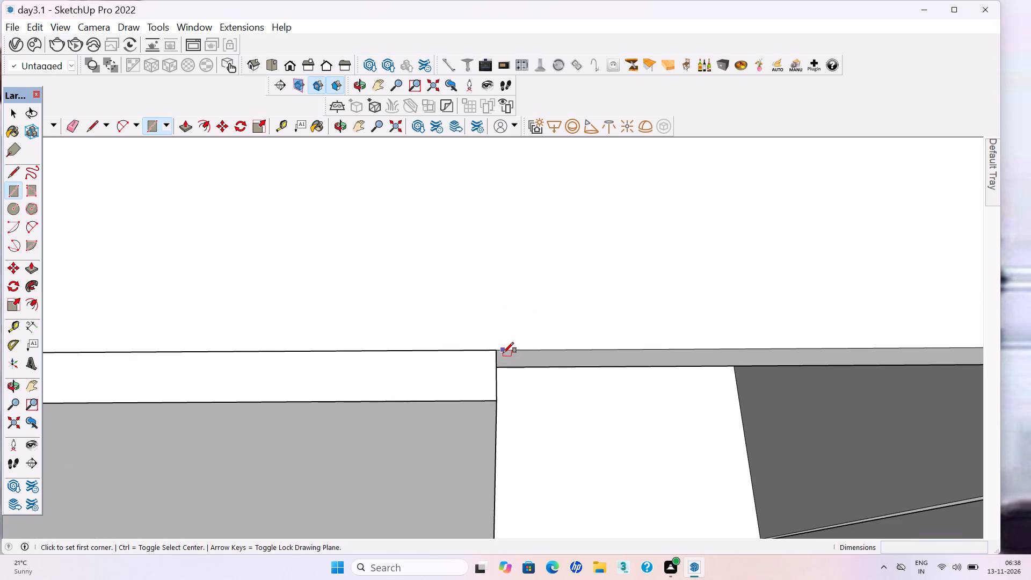
pyautogui.click(503, 353)
pyautogui.scroll(-9, 511, 336)
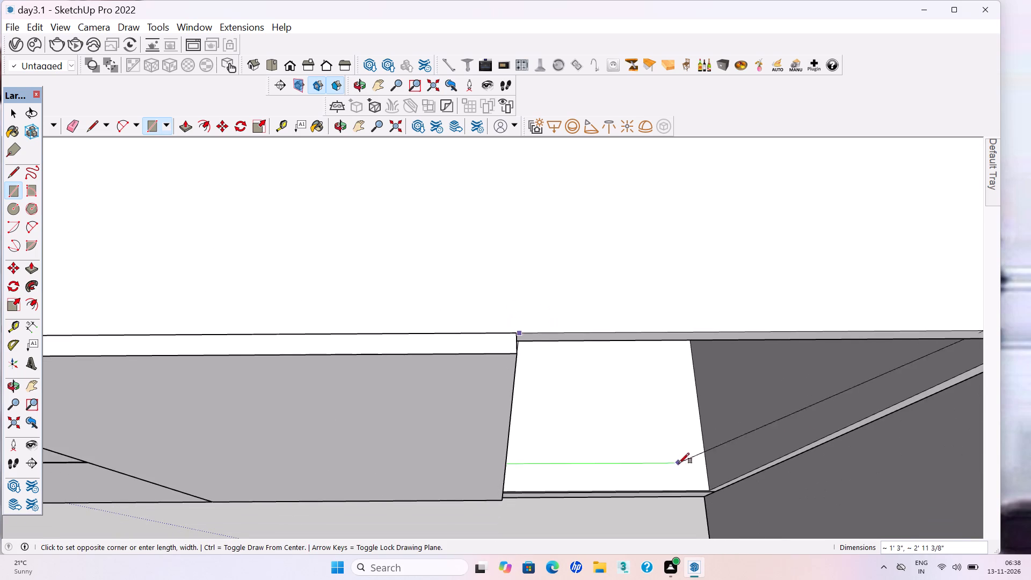
pyautogui.click(705, 492)
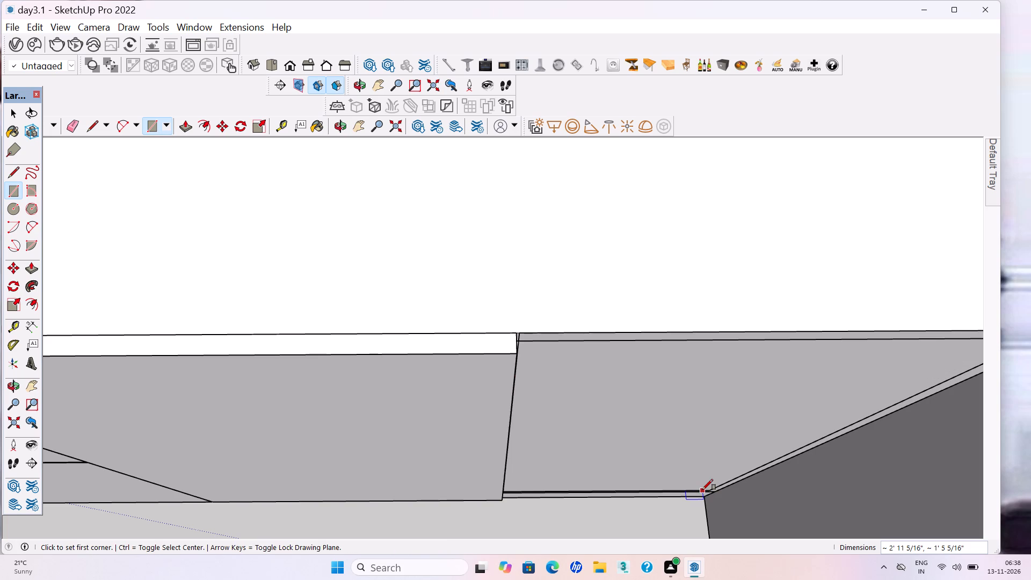
# Pull the fifth front panel out about 11/16", flush with the fourth panel, and make it a group.
pyautogui.press('p')
pyautogui.click(526, 345)
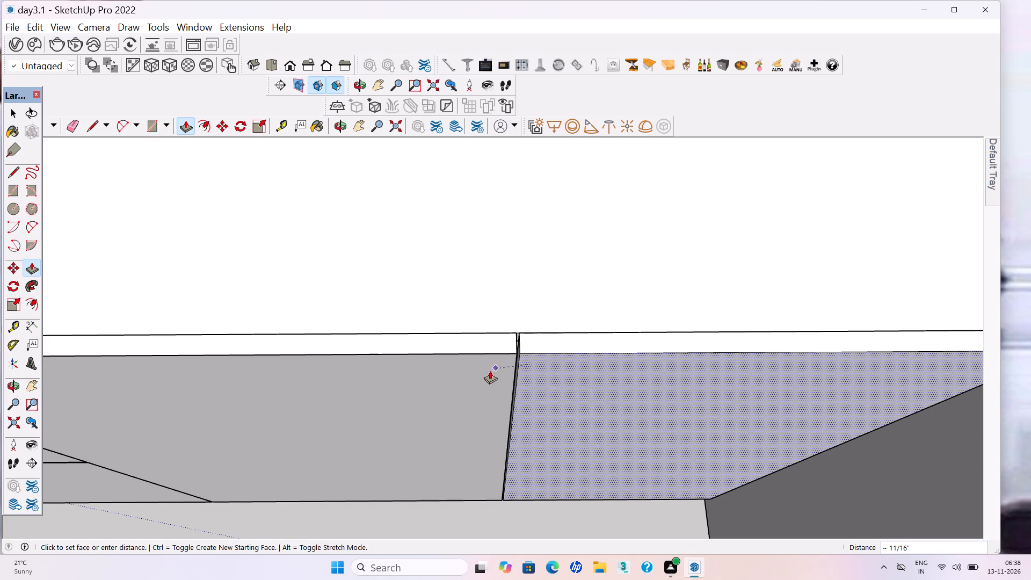
pyautogui.click(489, 371)
pyautogui.press('space')
pyautogui.tripleClick(548, 392)
pyautogui.rightClick(549, 392)
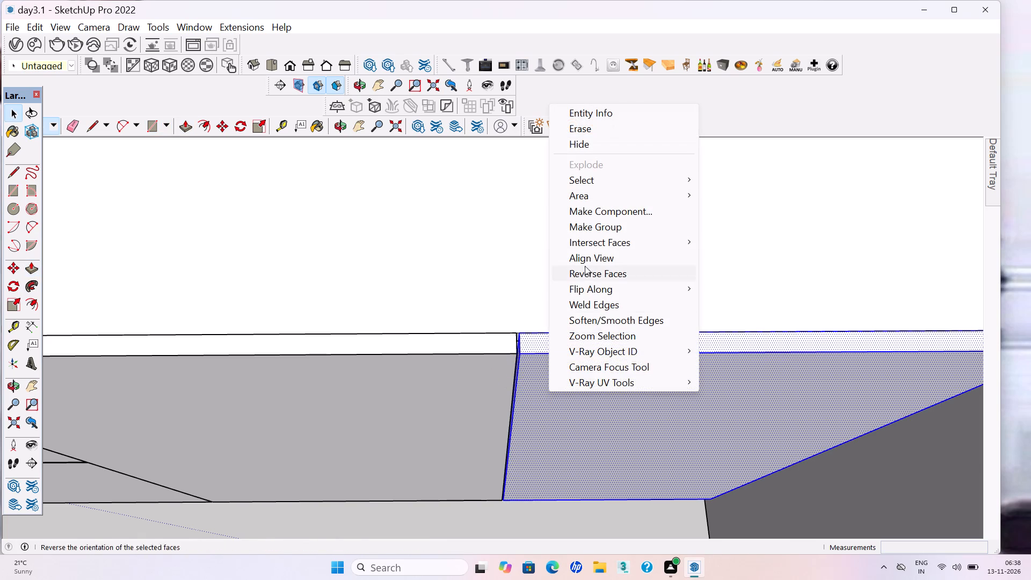
pyautogui.click(587, 224)
# Clear the panel selection and save the model.
pyautogui.scroll(-10, 529, 383)
pyautogui.scroll(-6, 514, 426)
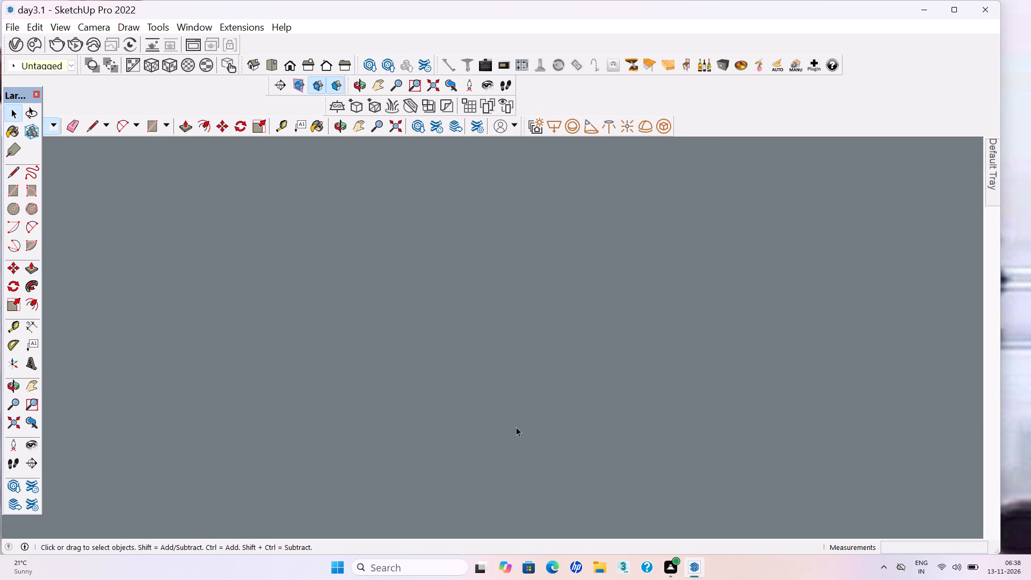
pyautogui.scroll(-5, 516, 426)
pyautogui.scroll(-16, 516, 426)
pyautogui.scroll(3, 515, 426)
pyautogui.scroll(-1, 515, 426)
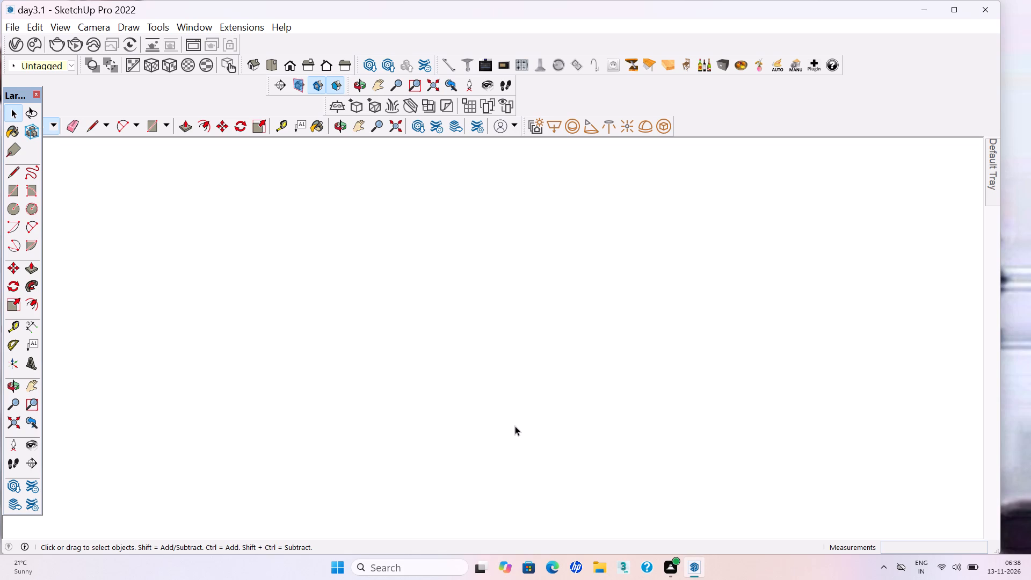
pyautogui.scroll(-18, 515, 426)
pyautogui.scroll(-14, 490, 437)
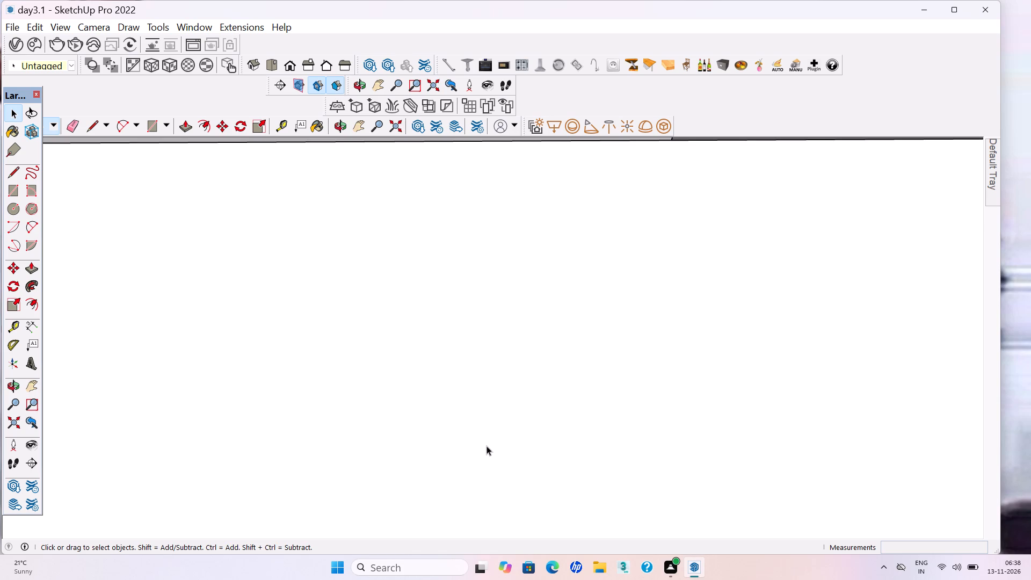
pyautogui.scroll(-16, 487, 446)
pyautogui.scroll(-11, 485, 446)
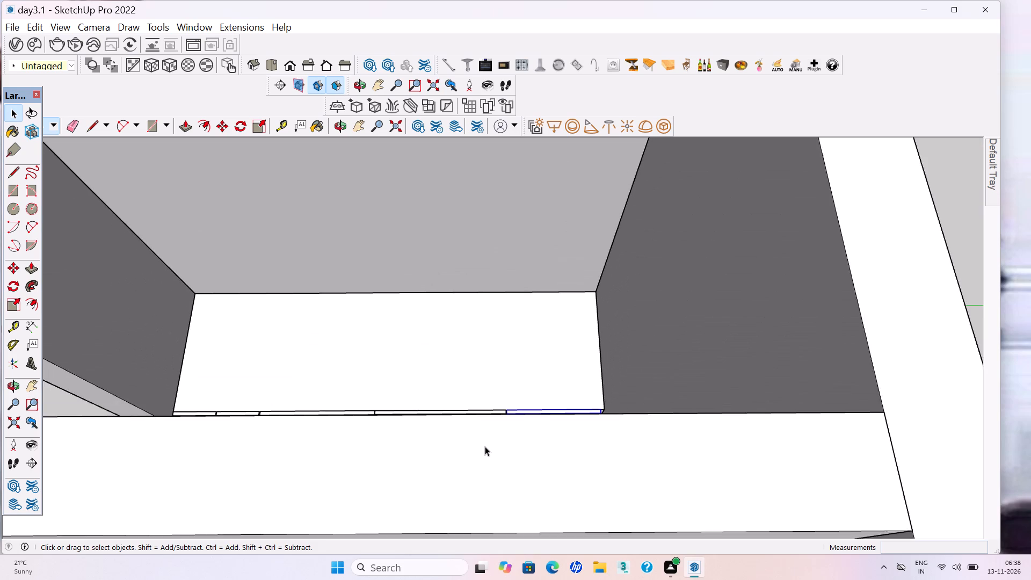
pyautogui.scroll(-16, 485, 446)
pyautogui.scroll(-6, 484, 447)
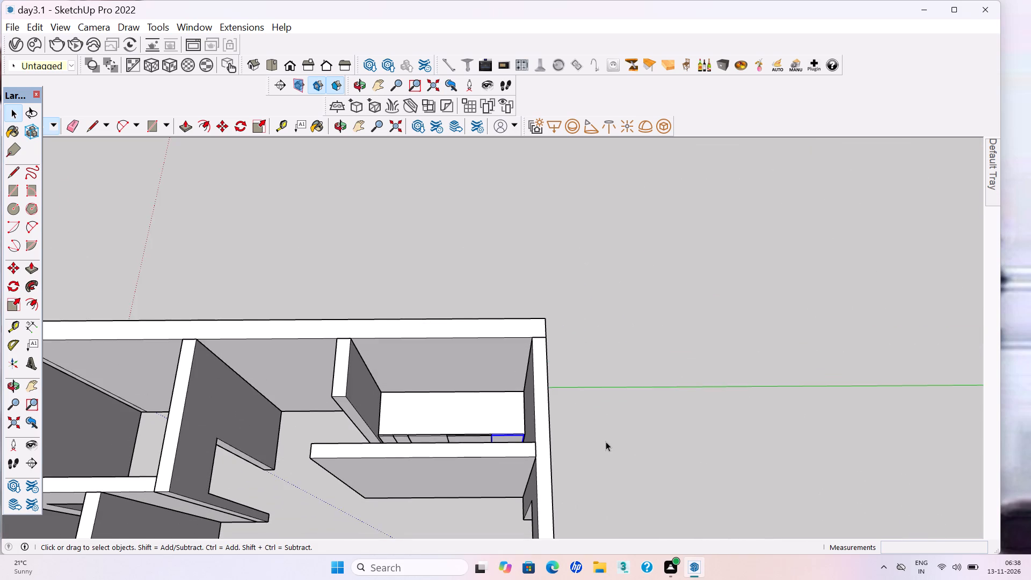
pyautogui.click(609, 441)
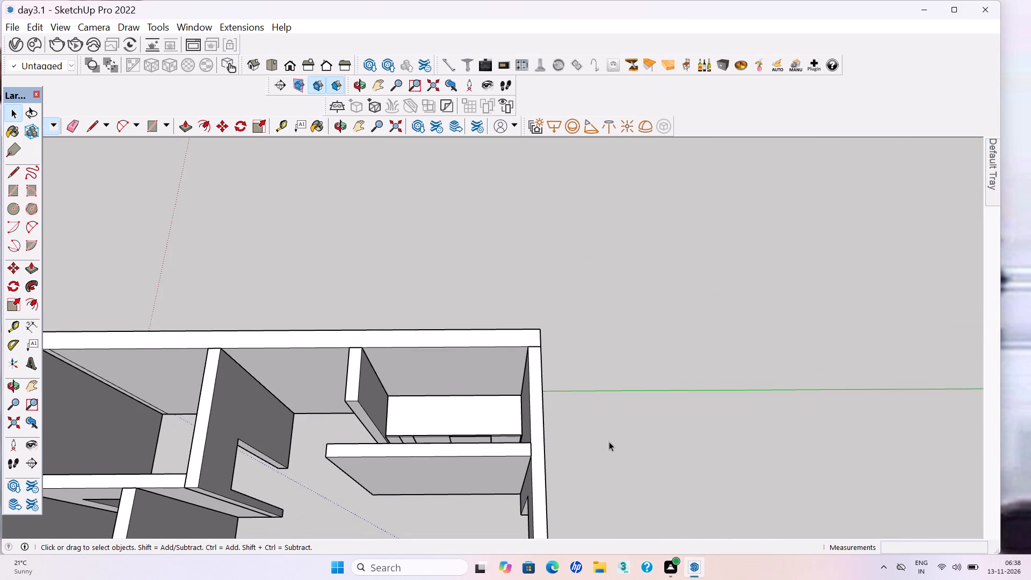
pyautogui.hotkey('ctrl', 's')
pyautogui.hotkey('ctrl', 's')
# Place two guides on the wall behind the cabinet, one 2' above its top edge and another 2' above the first.
pyautogui.scroll(-4, 673, 443)
pyautogui.moveTo(495, 434); pyautogui.dragTo(492, 387, button='middle')
pyautogui.scroll(7, 492, 387)
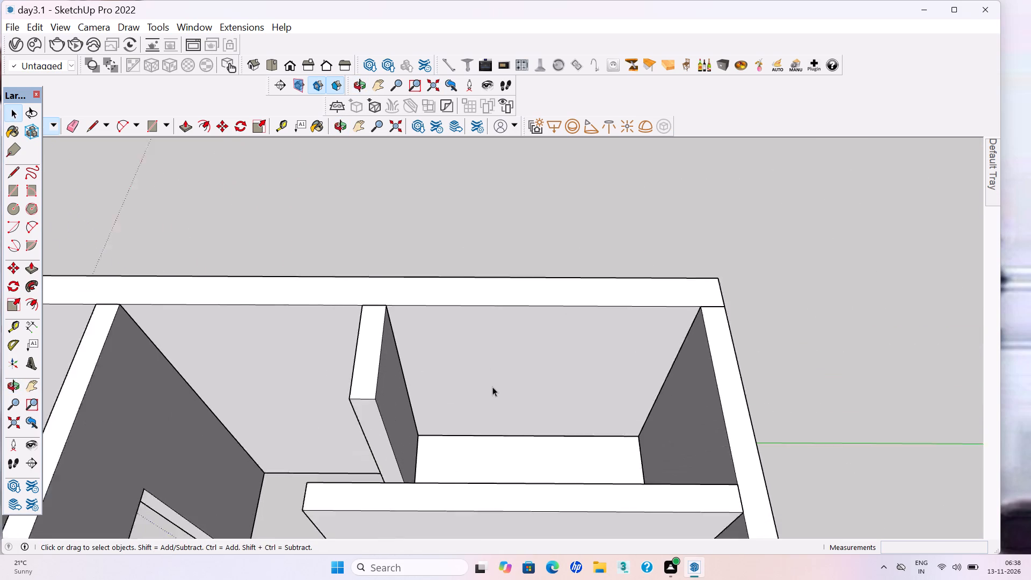
pyautogui.scroll(4, 492, 387)
pyautogui.scroll(1, 477, 429)
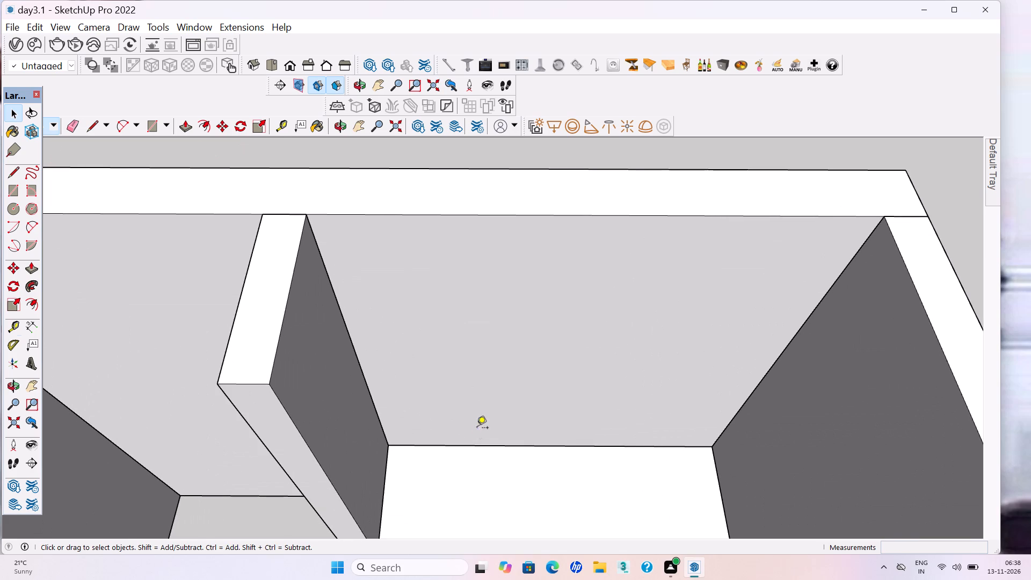
pyautogui.press('t')
pyautogui.click(491, 444)
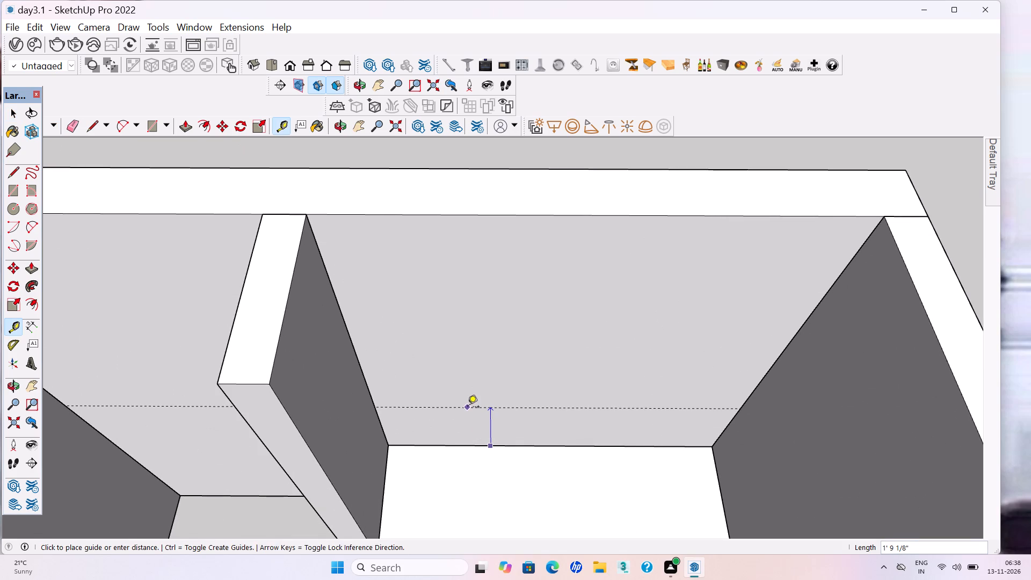
pyautogui.press('2')
pyautogui.press("'")
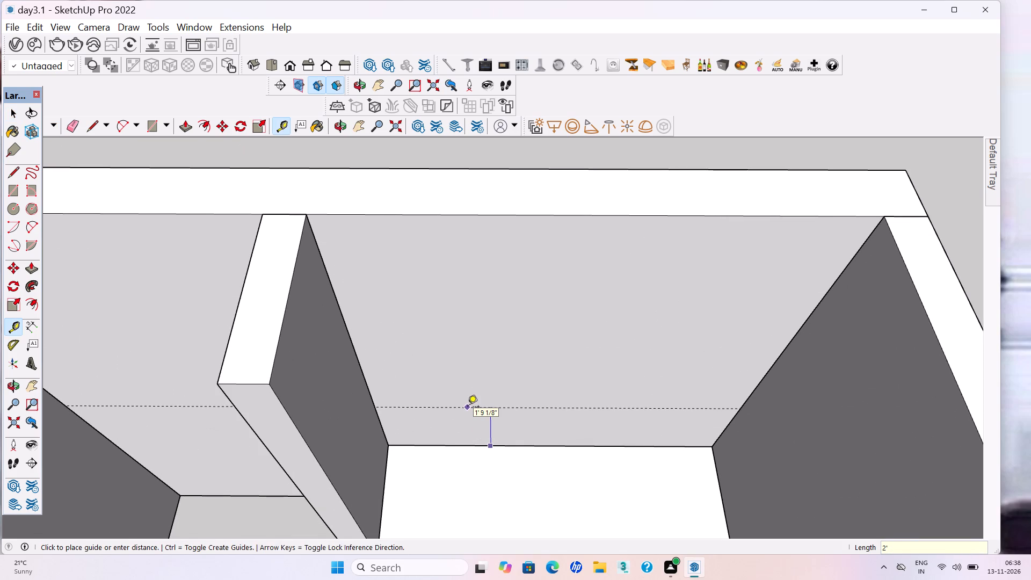
pyautogui.press('Return')
pyautogui.click(494, 403)
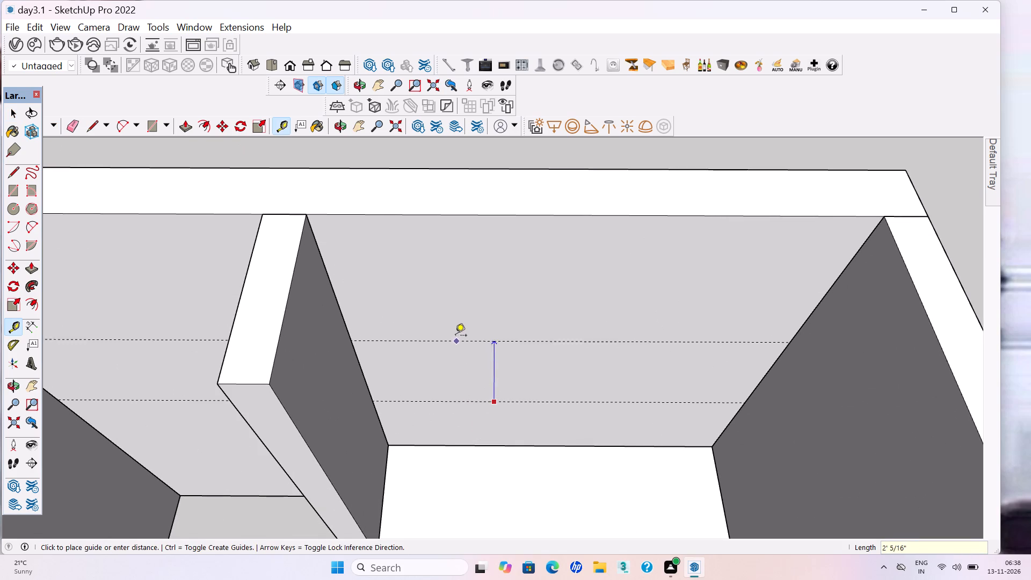
pyautogui.write("2'")
pyautogui.press('Return')
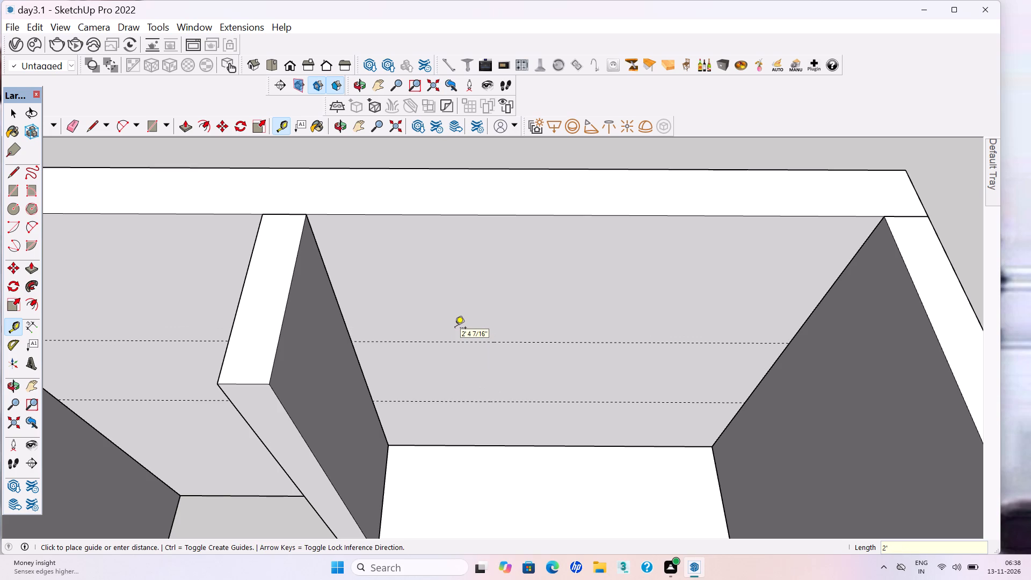
# Draw a wall-to-wall rectangle between the two guides on the back wall and make it a group.
pyautogui.press('r')
pyautogui.click(353, 343)
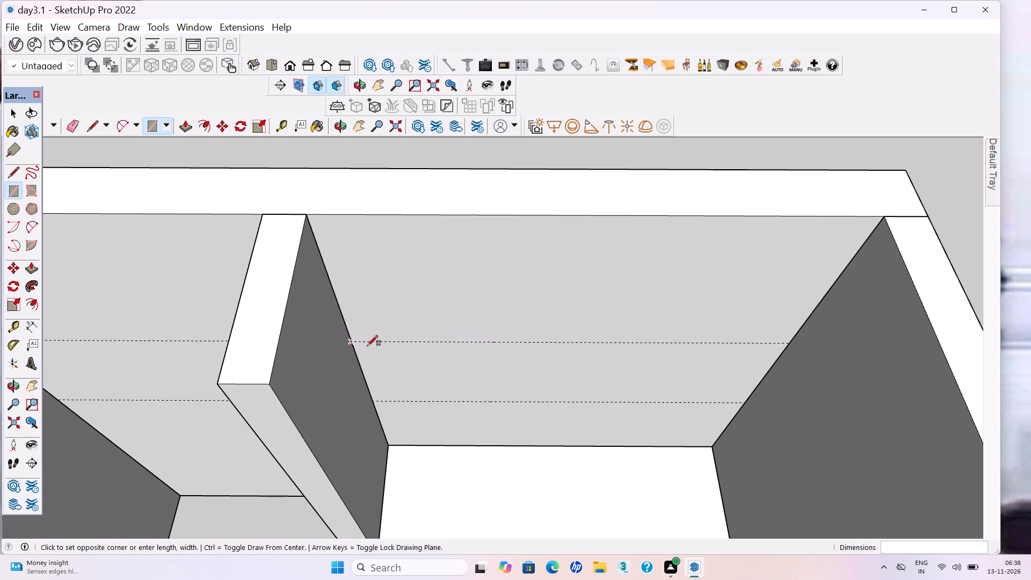
pyautogui.click(746, 400)
pyautogui.press('space')
pyautogui.doubleClick(540, 377)
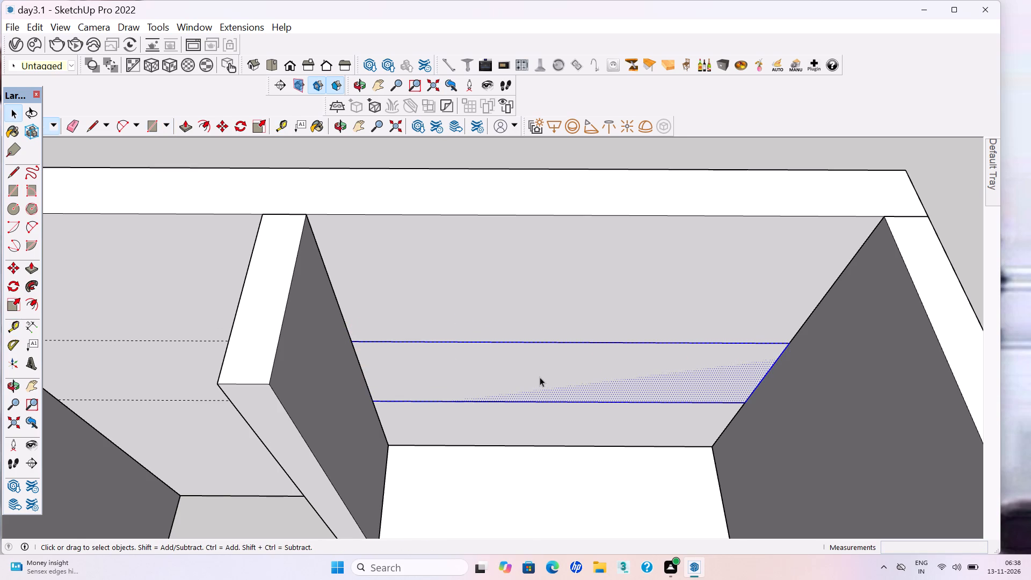
pyautogui.rightClick(540, 377)
pyautogui.click(576, 225)
# Inside the new group, pull the rectangle out 1'4" to form the overhead cabinet body.
pyautogui.doubleClick(560, 386)
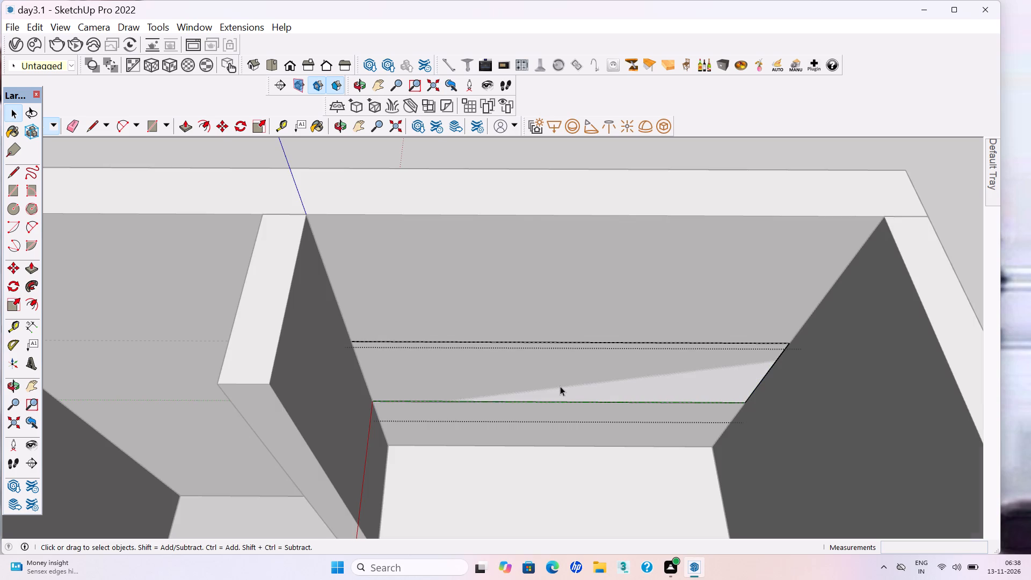
pyautogui.click(560, 386)
pyautogui.press('p')
pyautogui.click(509, 375)
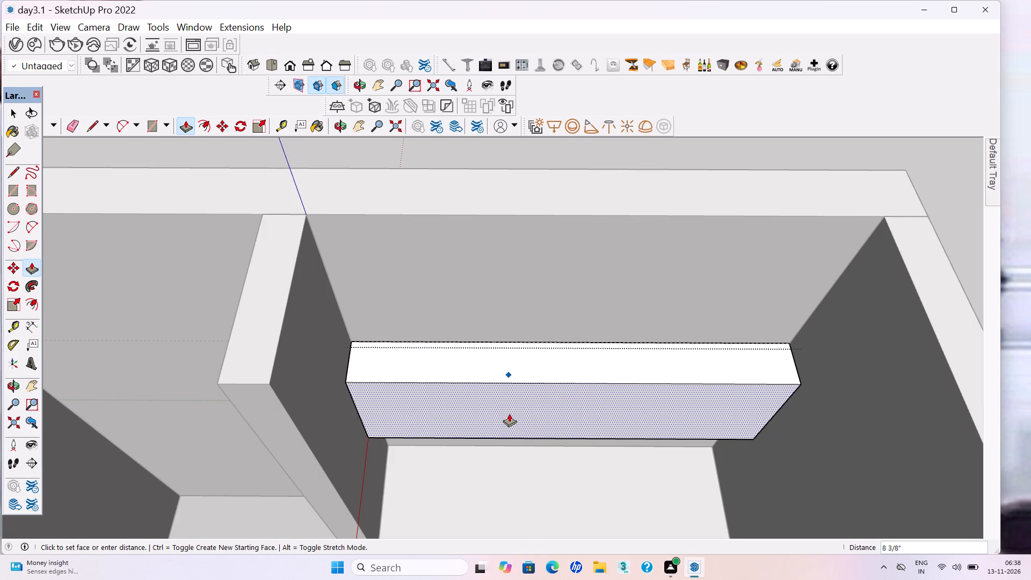
pyautogui.write('1\'4"')
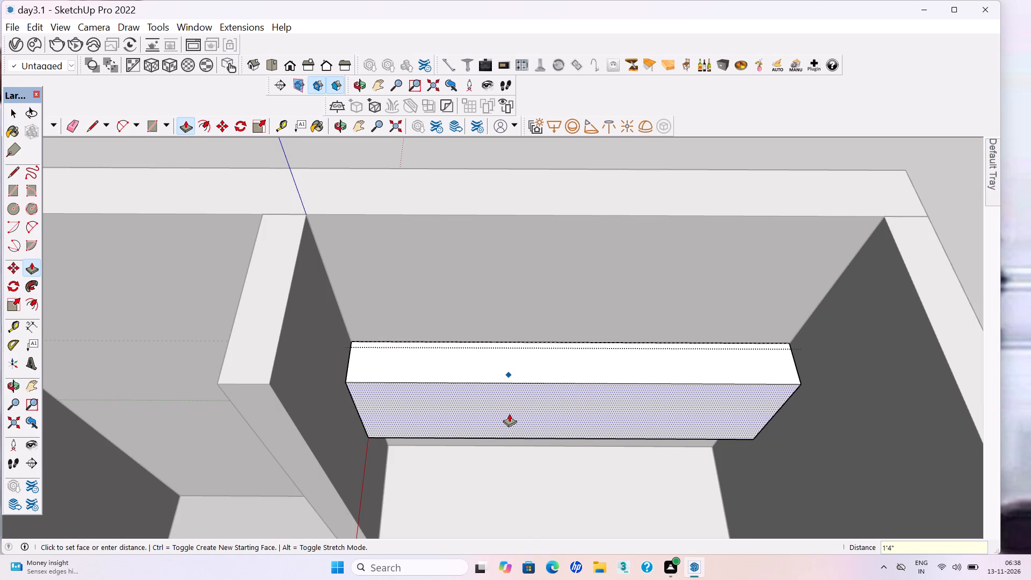
pyautogui.press('Return')
pyautogui.press('space')
# Offset the overhead cabinet's front face outline inward by 18 mm.
pyautogui.press('h')
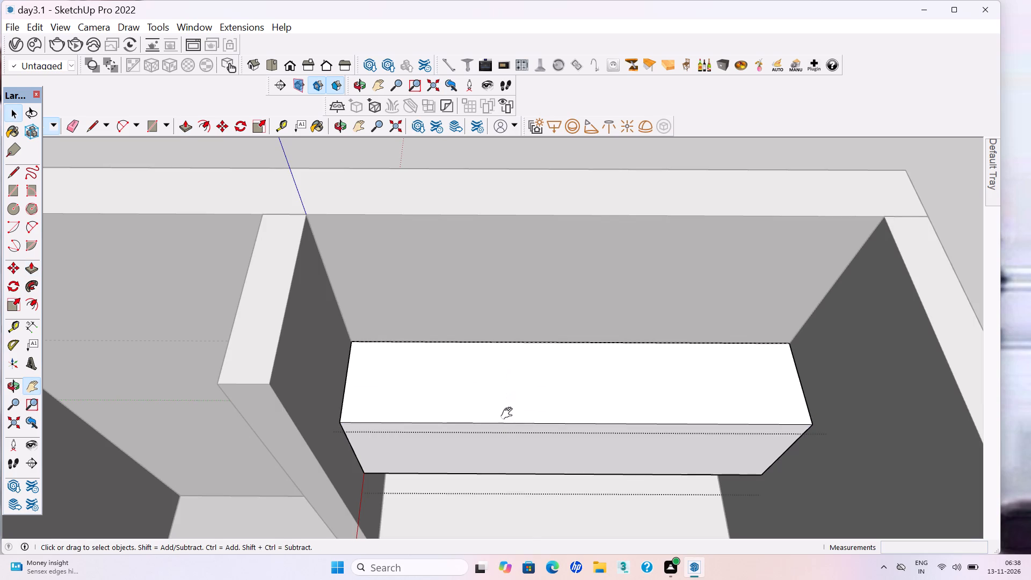
pyautogui.moveTo(505, 430); pyautogui.dragTo(506, 381)
pyautogui.scroll(1, 503, 426)
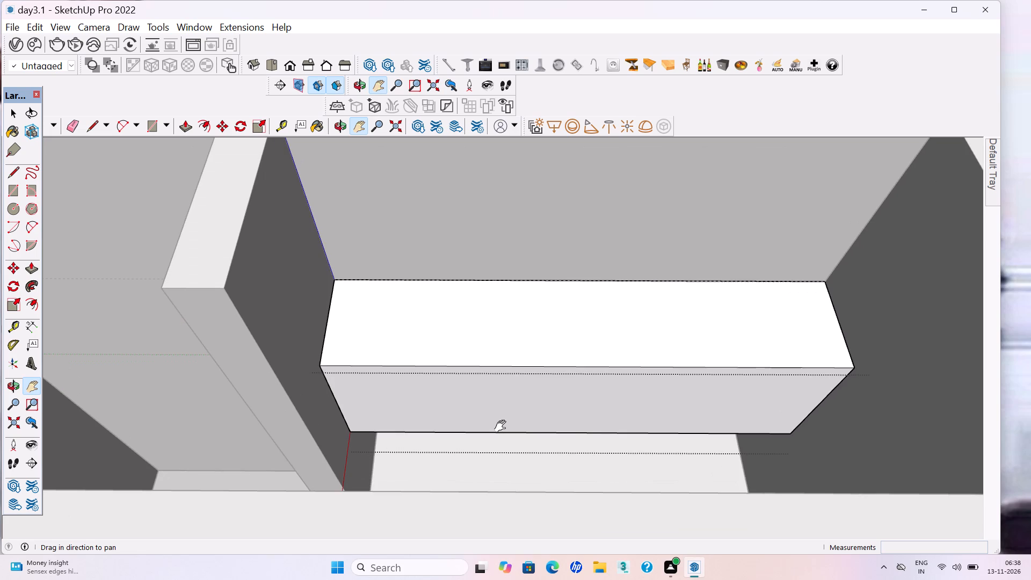
pyautogui.press('f')
pyautogui.click(487, 398)
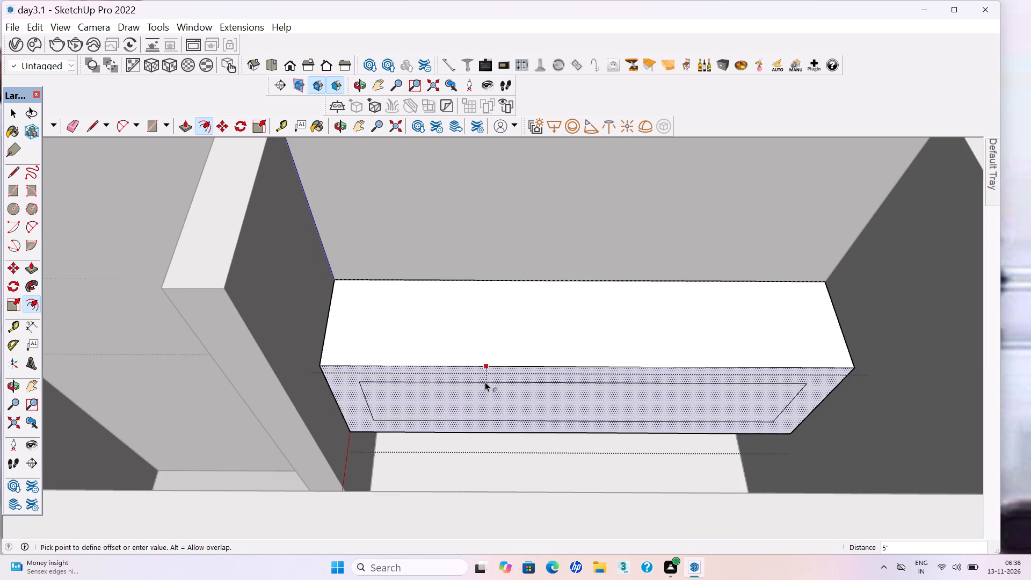
pyautogui.write('18mm')
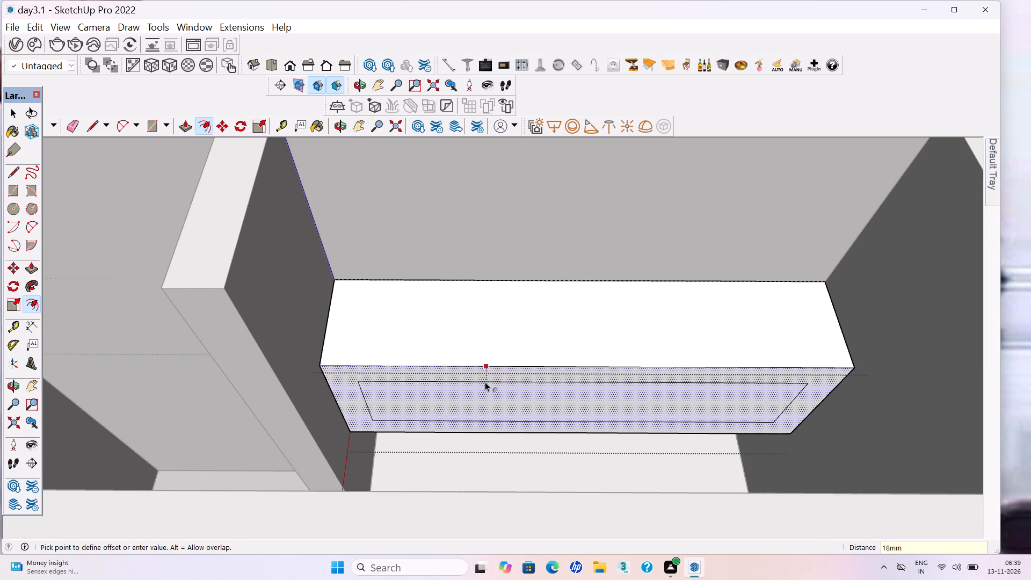
pyautogui.press('Return')
pyautogui.press('space')
# Push the overhead cabinet's inner front face back about 11 3/16" to hollow out the body.
pyautogui.click(483, 403)
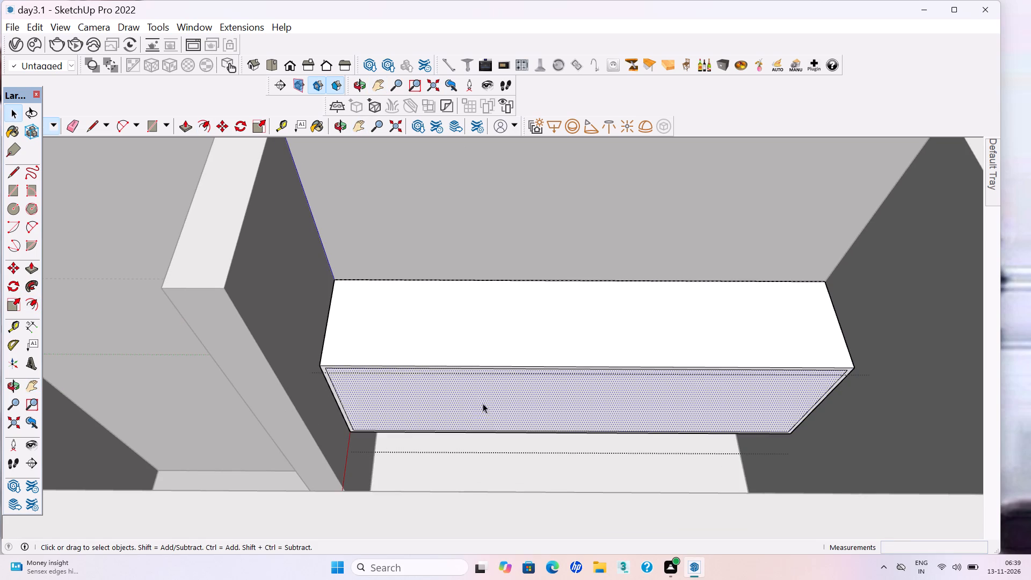
pyautogui.press('p')
pyautogui.click(481, 416)
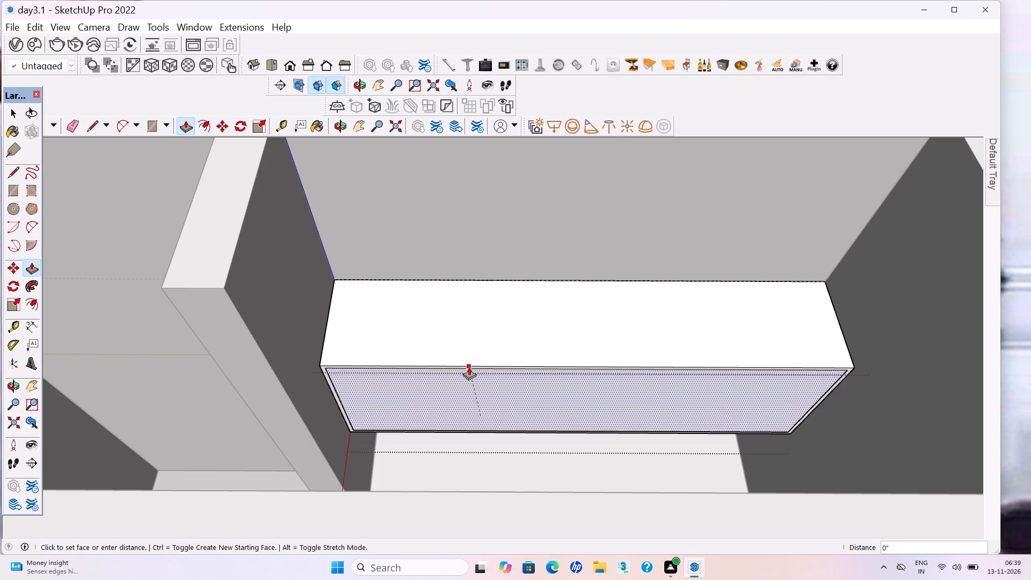
pyautogui.click(472, 359)
pyautogui.scroll(-8, 436, 449)
pyautogui.press('space')
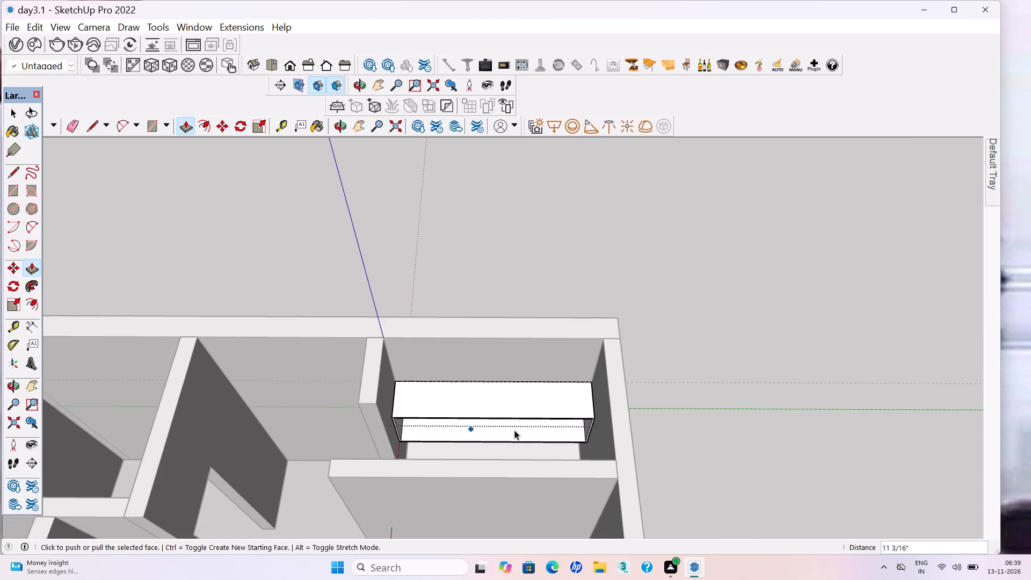
# Leave the overhead cabinet group and save the model.
pyautogui.click(737, 470)
pyautogui.hotkey('ctrl', 's')
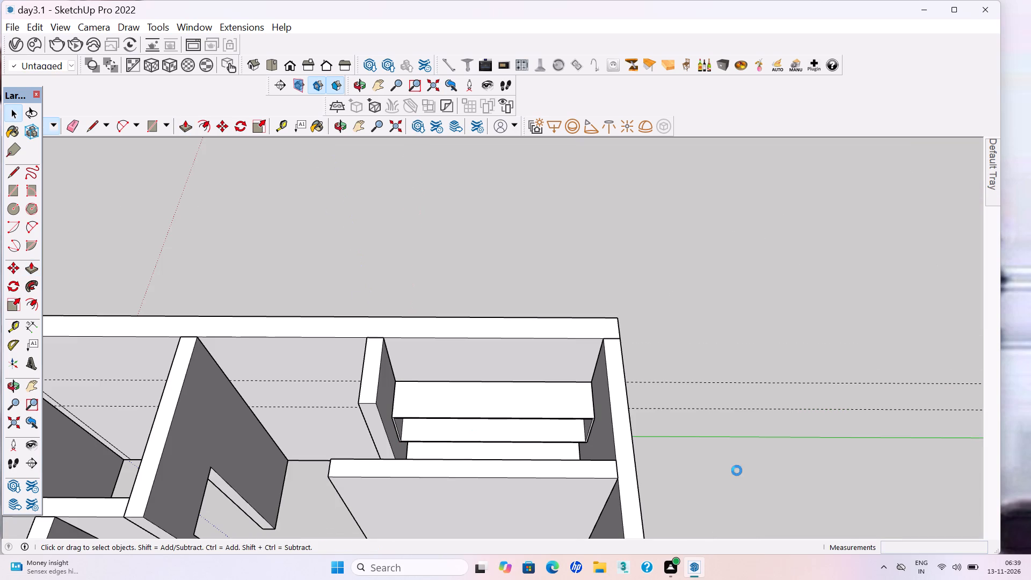
pyautogui.hotkey('ctrl', 's')
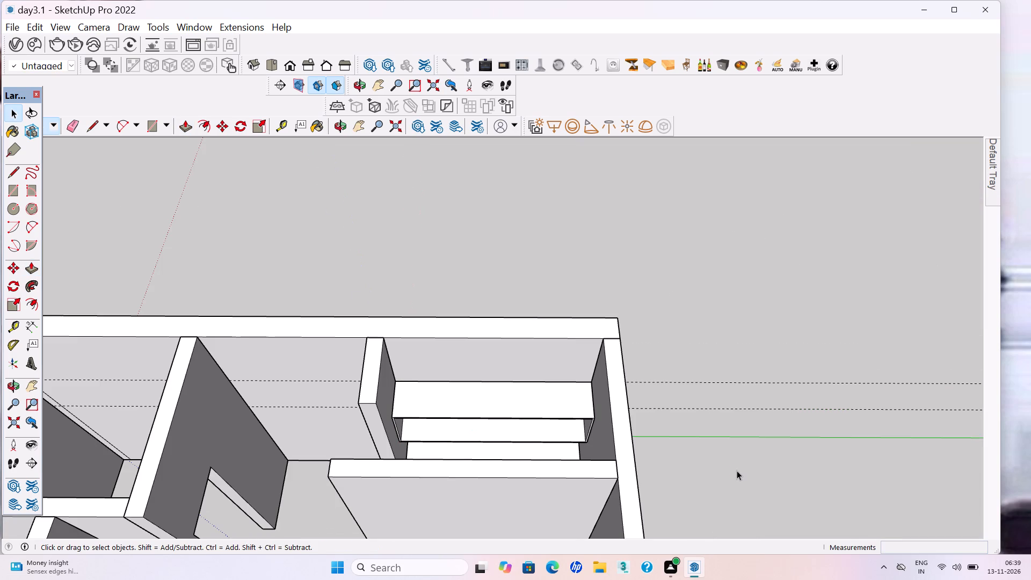
# Draw a front panel rectangle about 1' 11 5/16" by 1' 5" over the overhead cabinet opening, starting at its upper corner beside the short wall.
pyautogui.press('r')
pyautogui.scroll(4, 432, 423)
pyautogui.scroll(6, 389, 422)
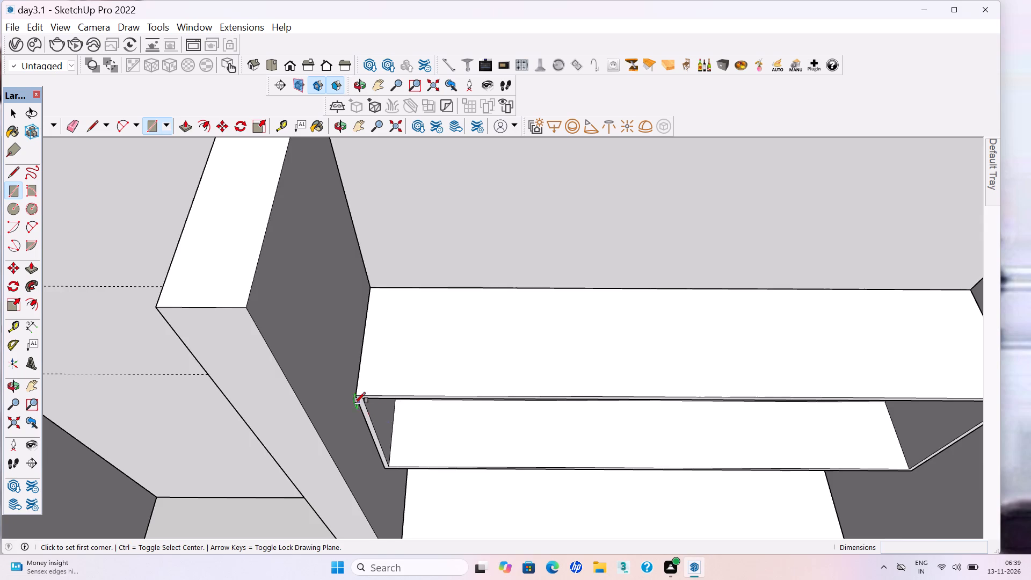
pyautogui.scroll(8, 355, 403)
pyautogui.click(360, 390)
pyautogui.scroll(-5, 360, 390)
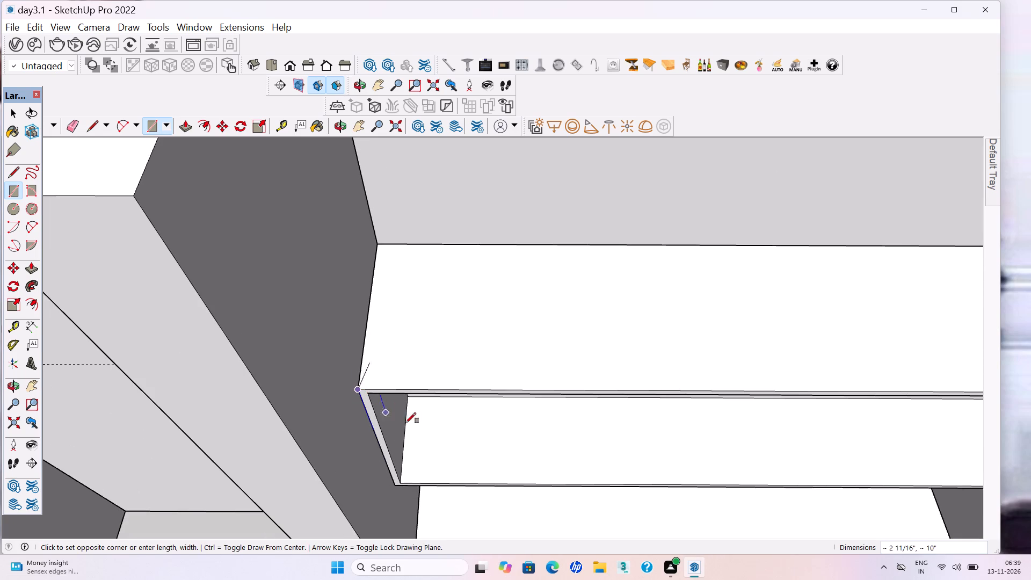
pyautogui.click(542, 485)
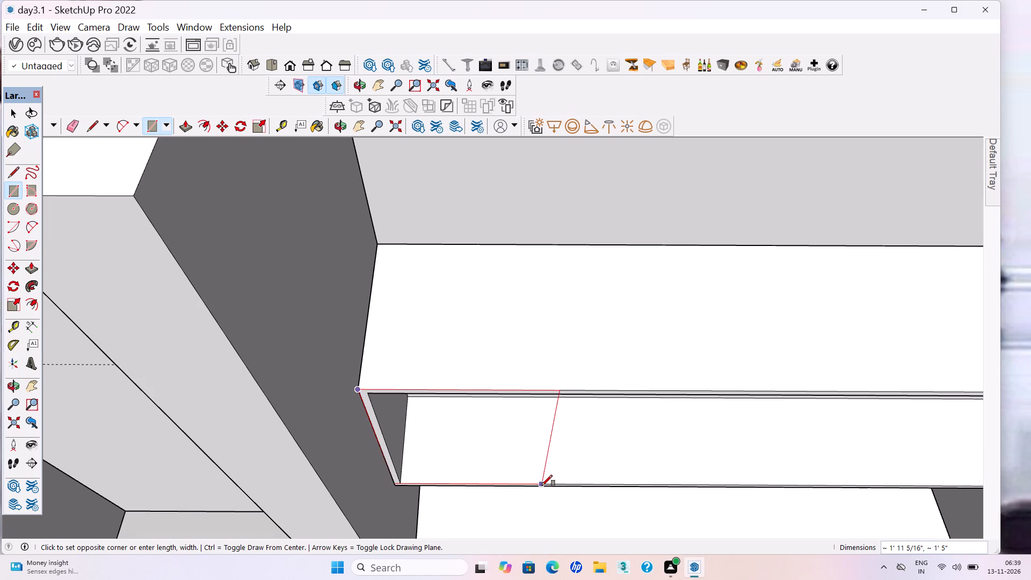
# Extrude the first front panel of the overhead cabinet outward by 18 mm and group it.
pyautogui.press('p')
pyautogui.click(454, 432)
pyautogui.write('18mm')
pyautogui.press('Return')
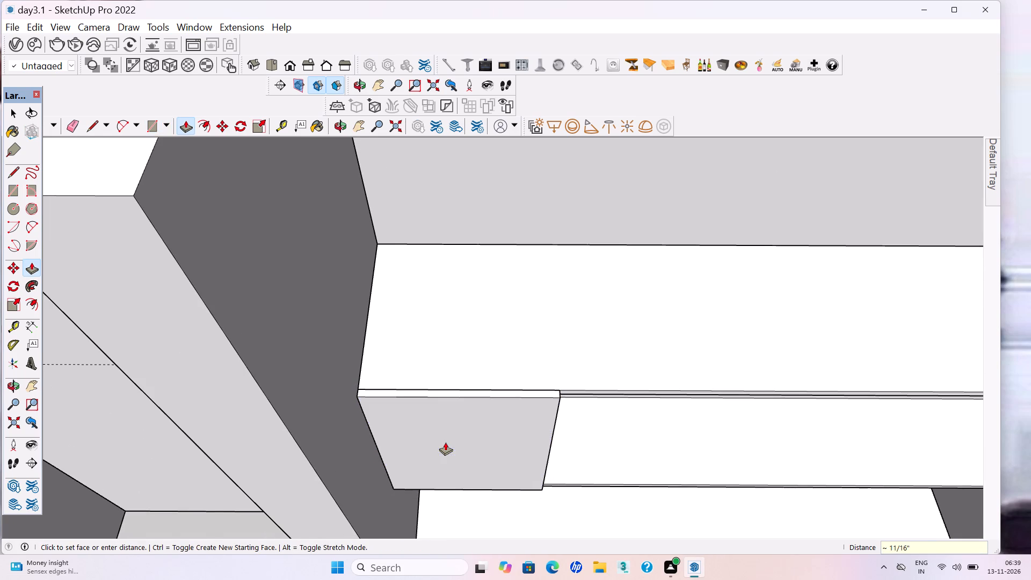
pyautogui.press('space')
pyautogui.doubleClick(445, 442)
pyautogui.click(445, 442)
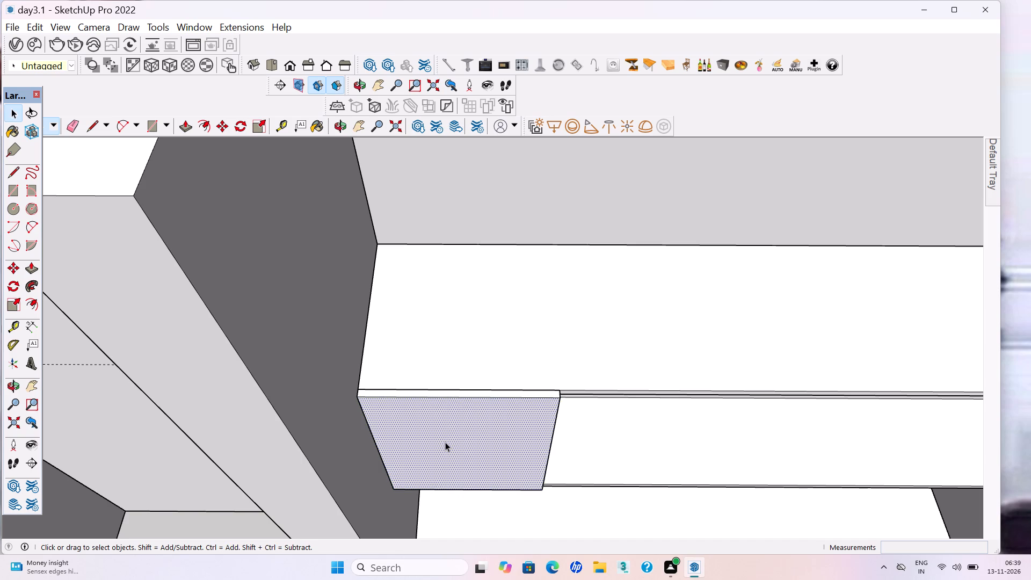
pyautogui.doubleClick(445, 442)
pyautogui.rightClick(445, 442)
pyautogui.click(495, 280)
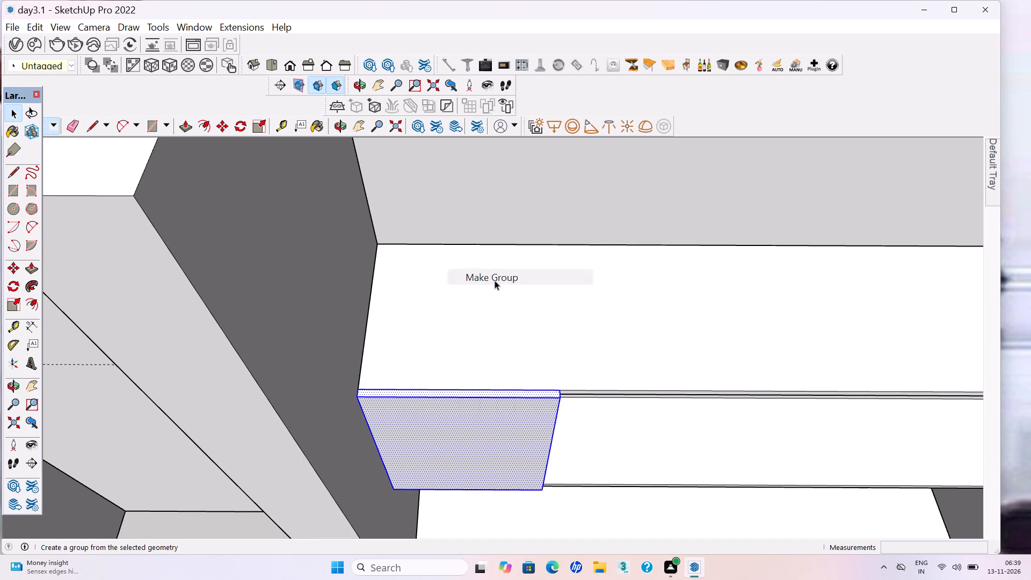
# Draw a second front panel rectangle over the overhead cabinet opening, leaving a narrow gap beside the first panel.
pyautogui.press('h')
pyautogui.moveTo(614, 422); pyautogui.dragTo(476, 422)
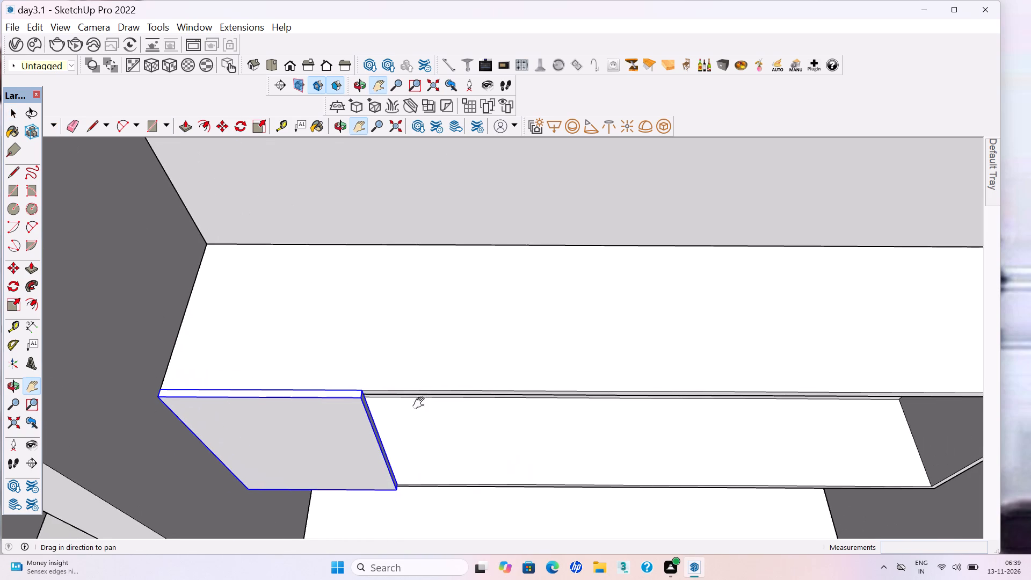
pyautogui.press('r')
pyautogui.scroll(10, 380, 394)
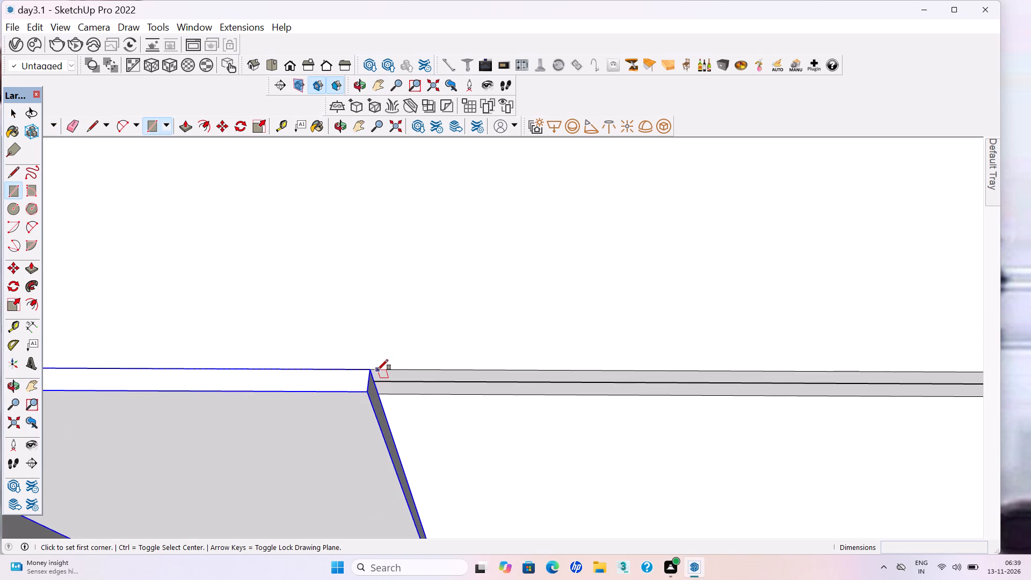
pyautogui.click(377, 370)
pyautogui.scroll(-10, 377, 373)
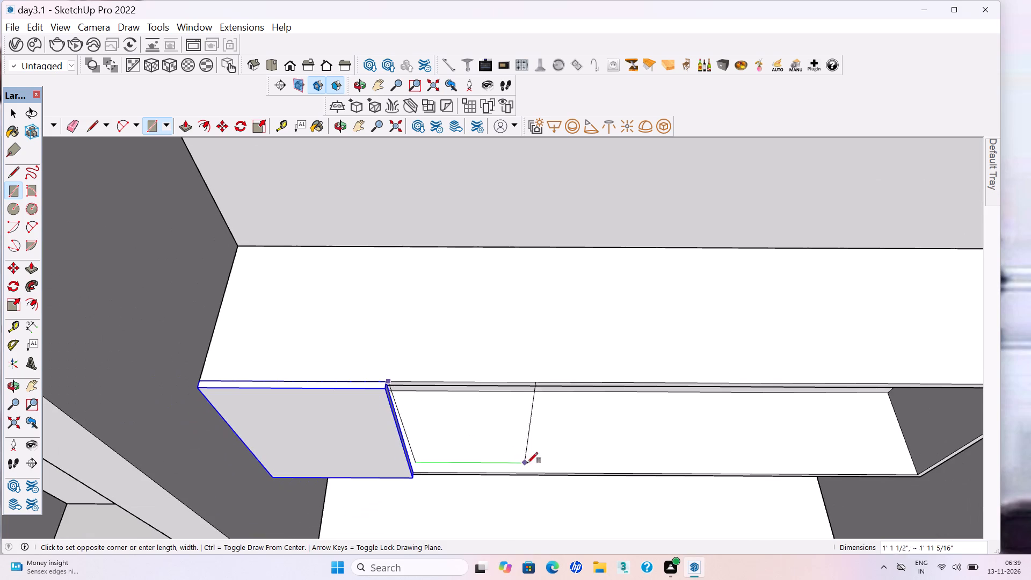
pyautogui.click(559, 474)
# Extrude the second front panel flush with the first panel's front face and group it.
pyautogui.press('p')
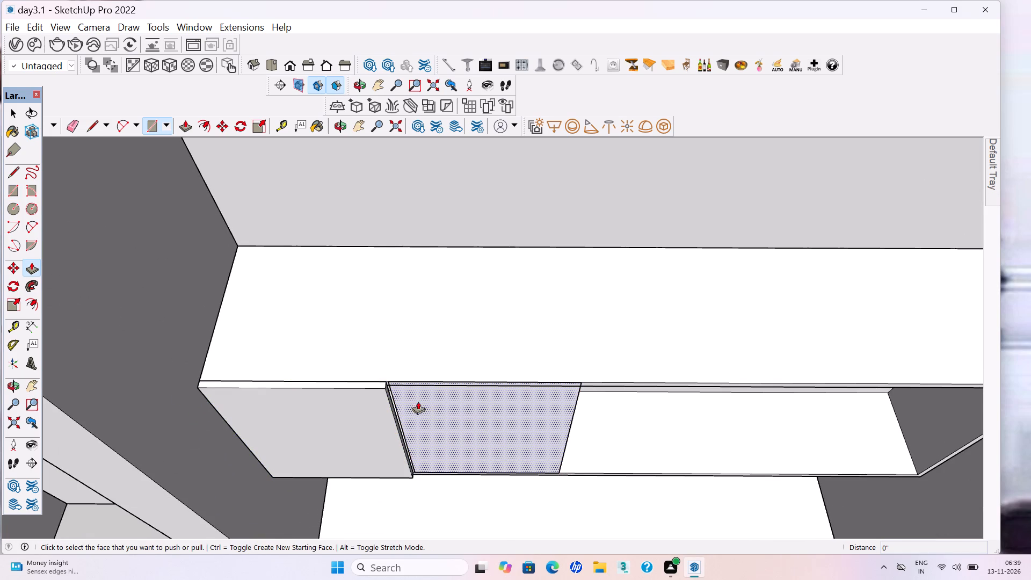
pyautogui.click(398, 389)
pyautogui.click(337, 406)
pyautogui.press('space')
pyautogui.tripleClick(426, 427)
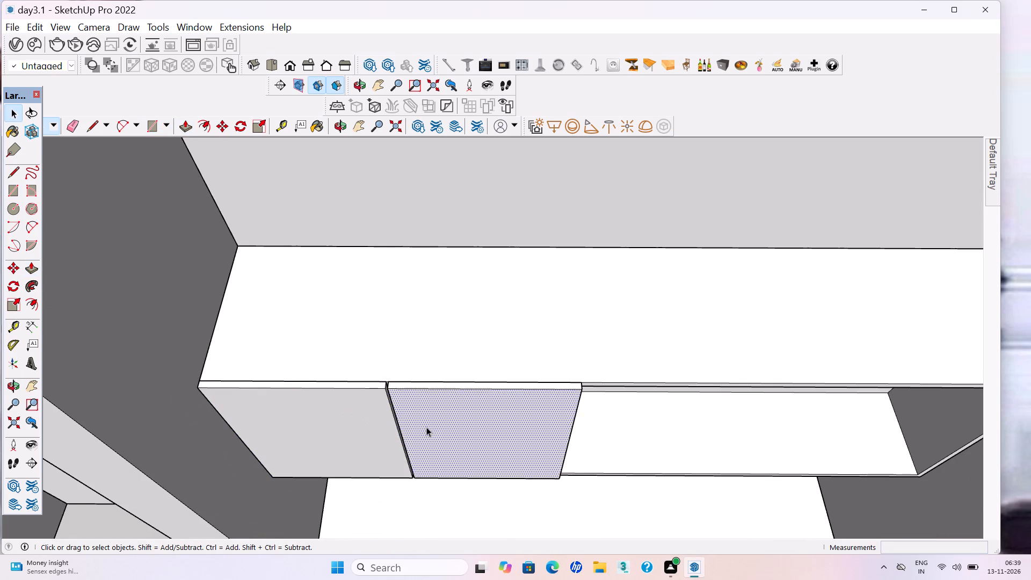
pyautogui.rightClick(427, 427)
pyautogui.click(462, 256)
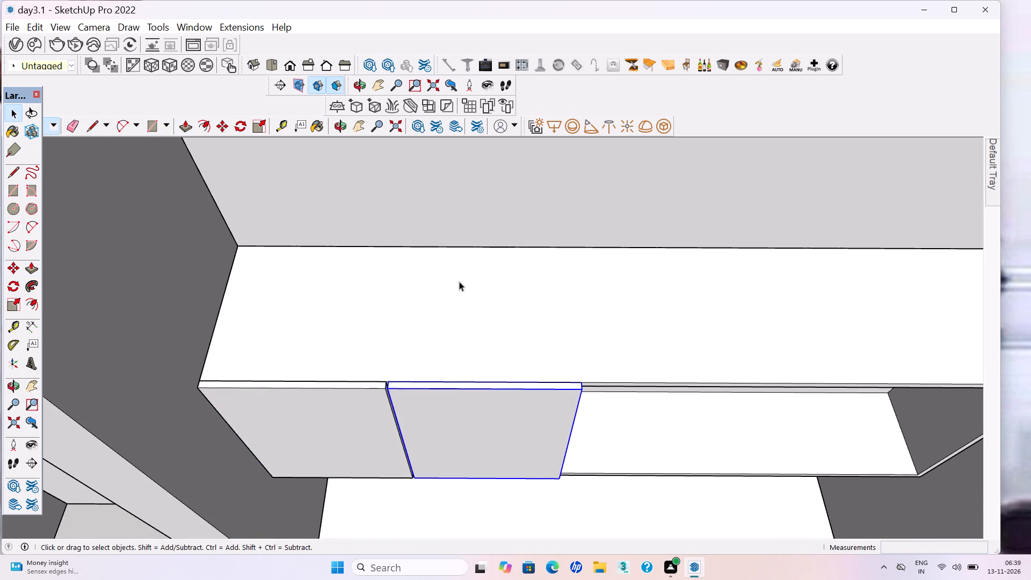
# Draw a third front panel rectangle over the full opening height, leaving a narrow gap beside the second panel.
pyautogui.press('h')
pyautogui.moveTo(648, 418); pyautogui.dragTo(515, 421)
pyautogui.press('r')
pyautogui.scroll(3, 402, 388)
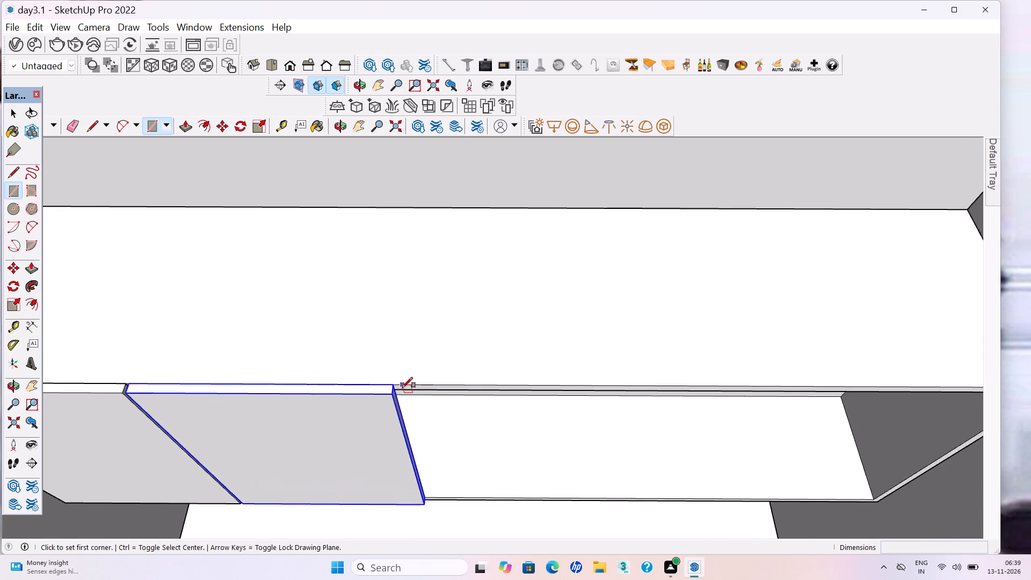
pyautogui.scroll(11, 402, 388)
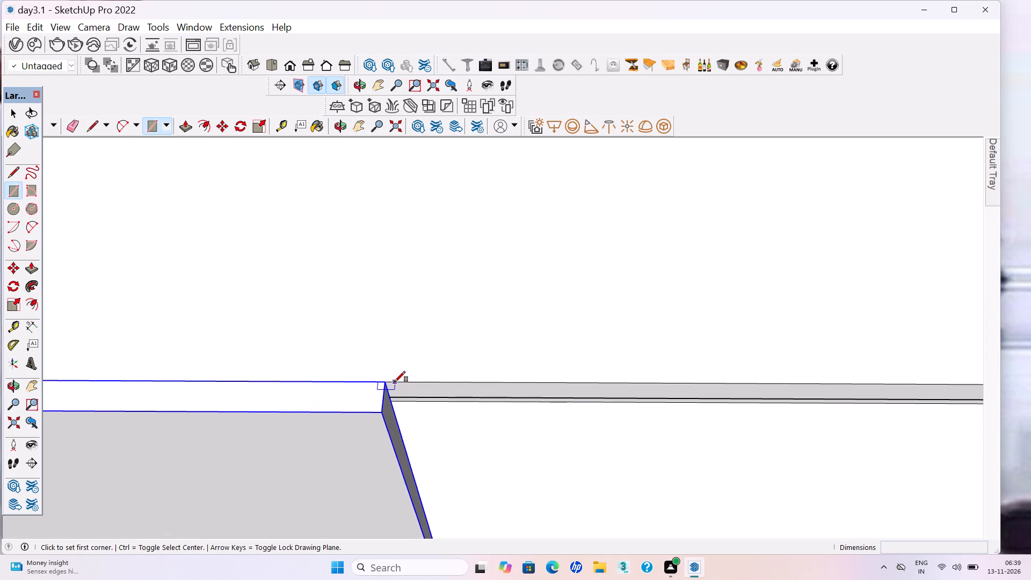
pyautogui.click(395, 382)
pyautogui.scroll(-14, 395, 382)
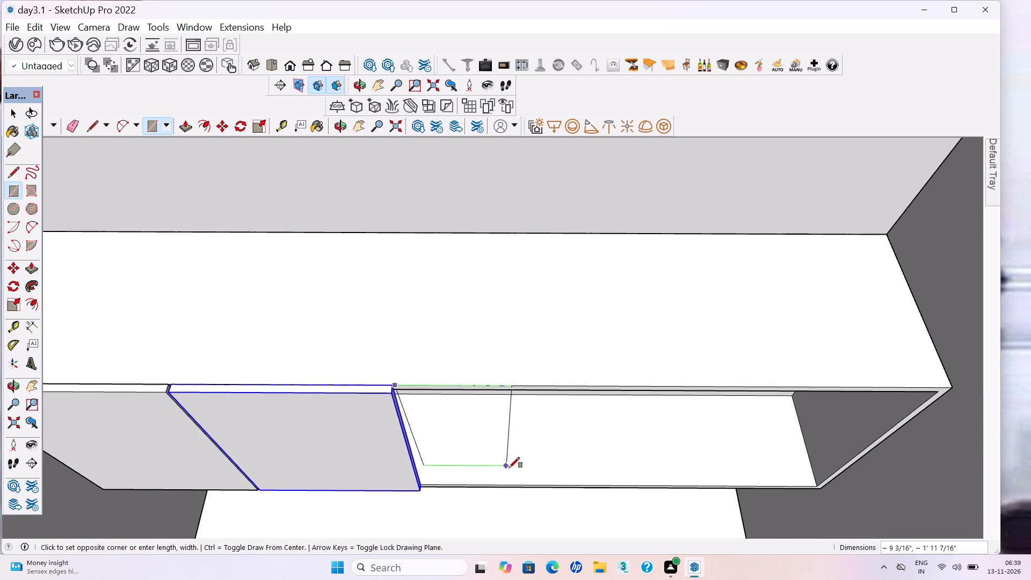
pyautogui.click(590, 485)
# Extrude the third front panel flush with the second panel's front face and group it.
pyautogui.press('p')
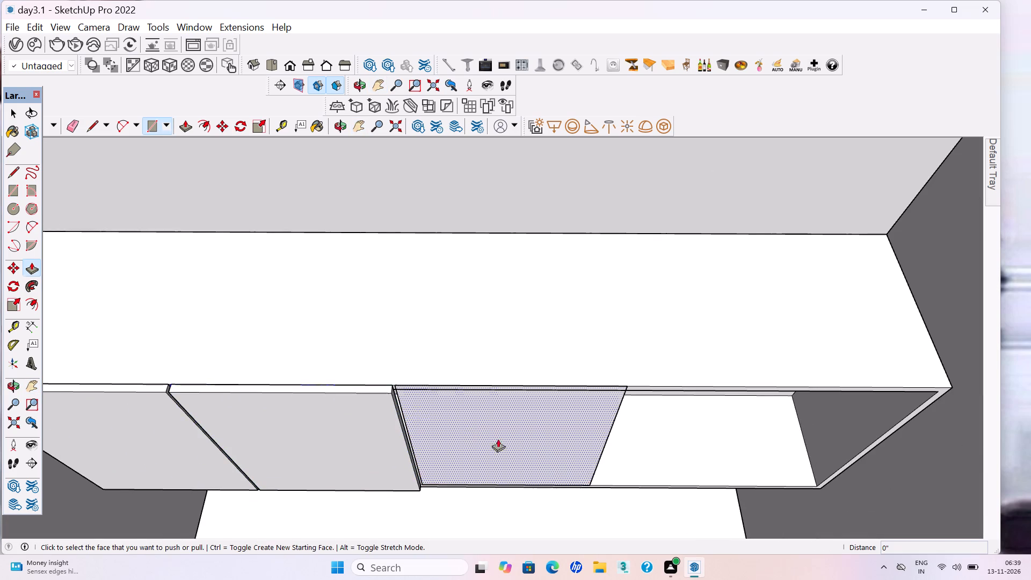
pyautogui.click(406, 400)
pyautogui.click(339, 419)
pyautogui.press('space')
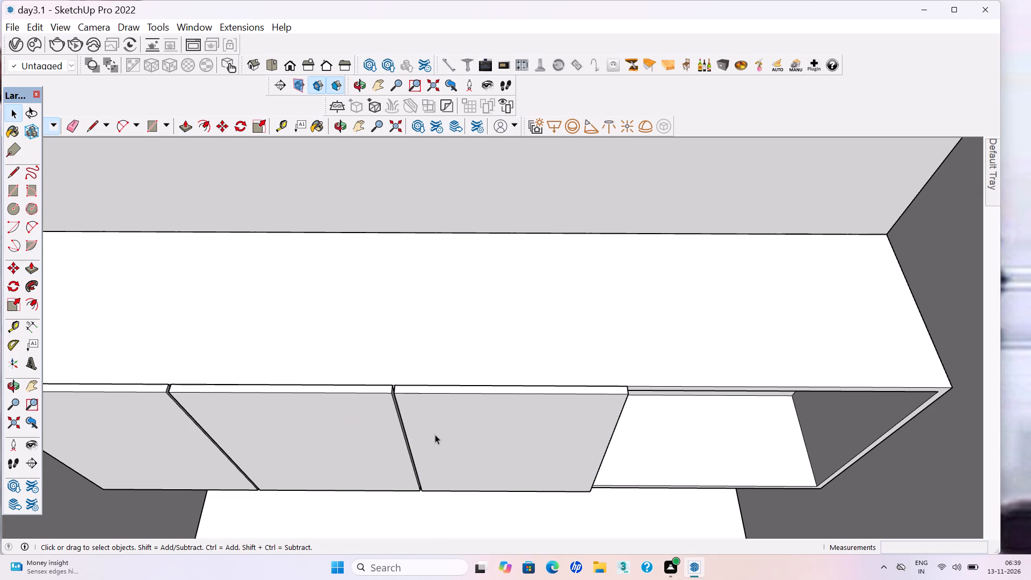
pyautogui.tripleClick(435, 434)
pyautogui.rightClick(435, 434)
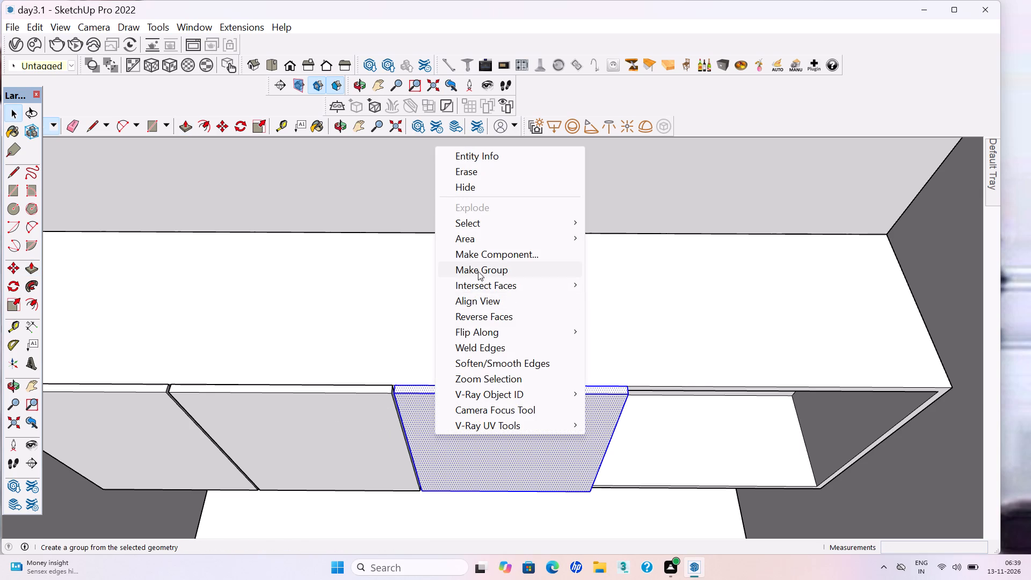
pyautogui.click(478, 271)
# Draw a fourth front panel rectangle about 1' 11 5/16" by 1' 1 5/8", leaving a narrow gap beside the third panel.
pyautogui.press('h')
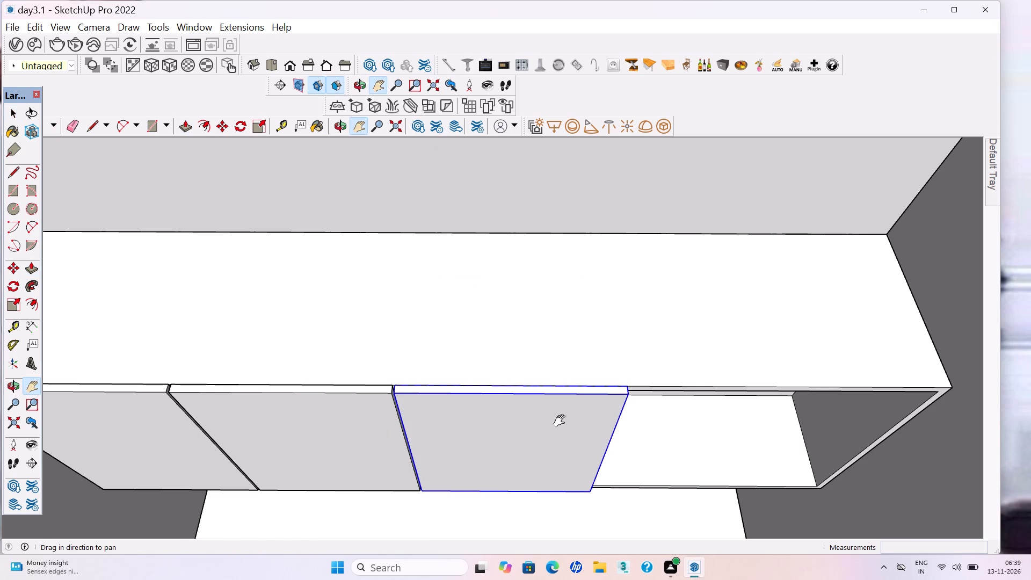
pyautogui.moveTo(598, 451); pyautogui.dragTo(389, 434)
pyautogui.press('r')
pyautogui.scroll(4, 385, 372)
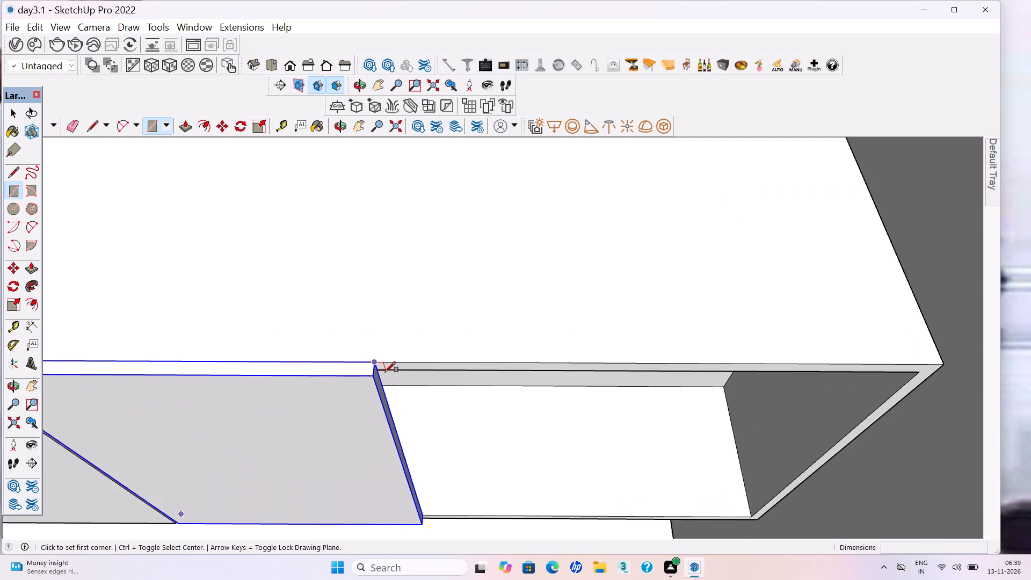
pyautogui.click(380, 363)
pyautogui.scroll(-4, 386, 371)
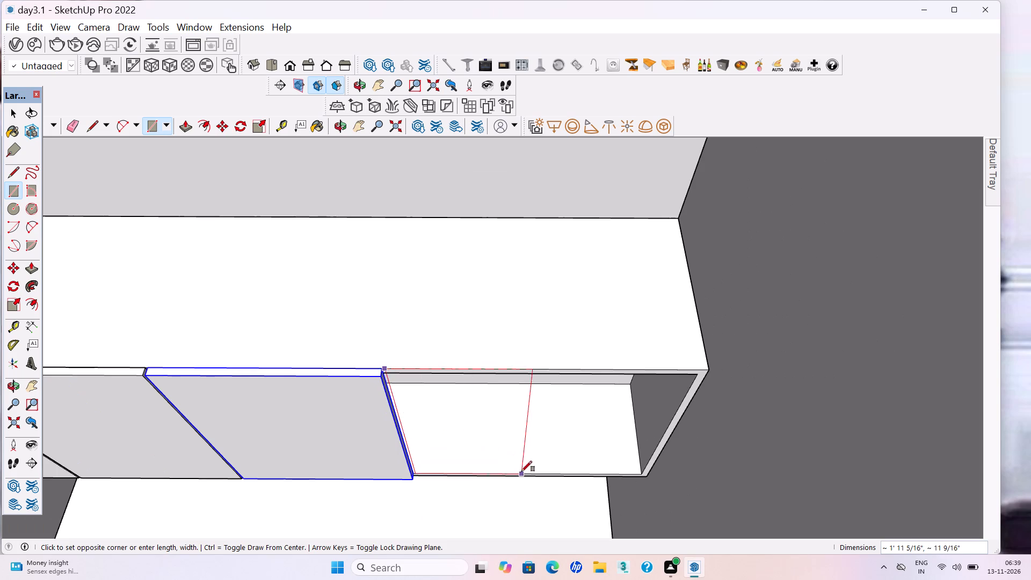
pyautogui.click(540, 474)
# Extrude the fourth front panel flush with the third panel's front face and group it.
pyautogui.press('p')
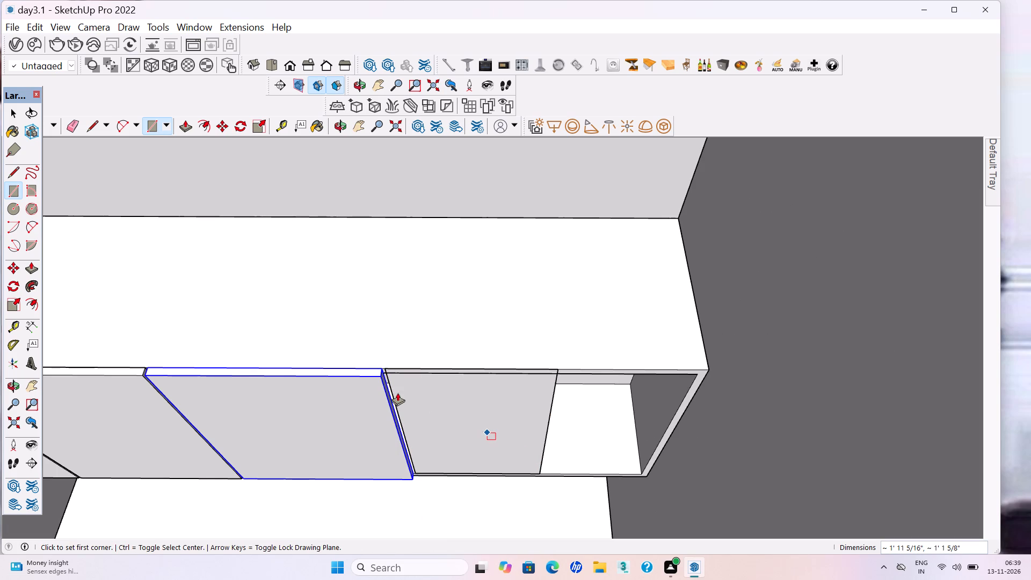
pyautogui.click(393, 384)
pyautogui.click(332, 408)
pyautogui.press('space')
pyautogui.tripleClick(424, 422)
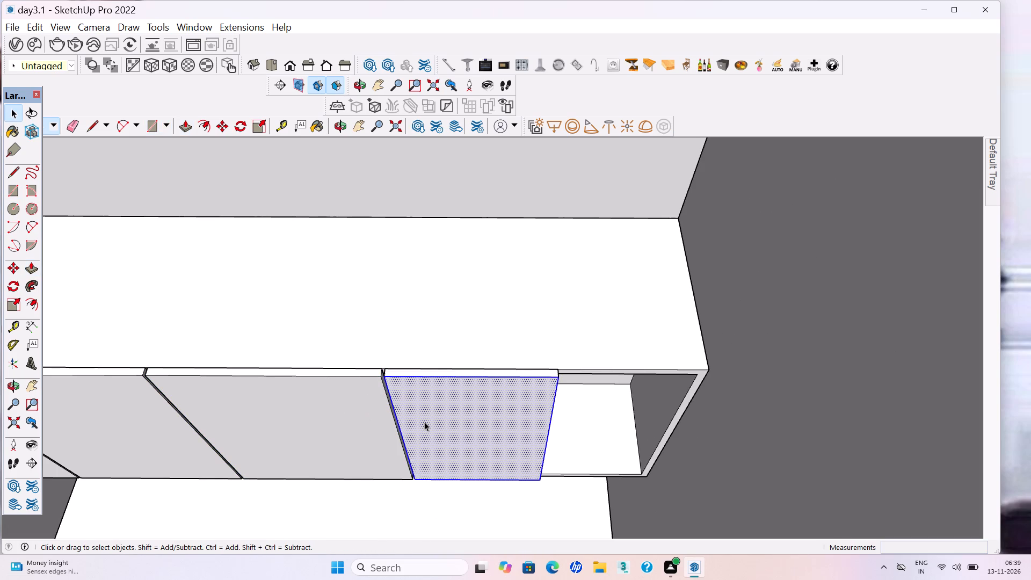
pyautogui.rightClick(424, 422)
pyautogui.click(459, 257)
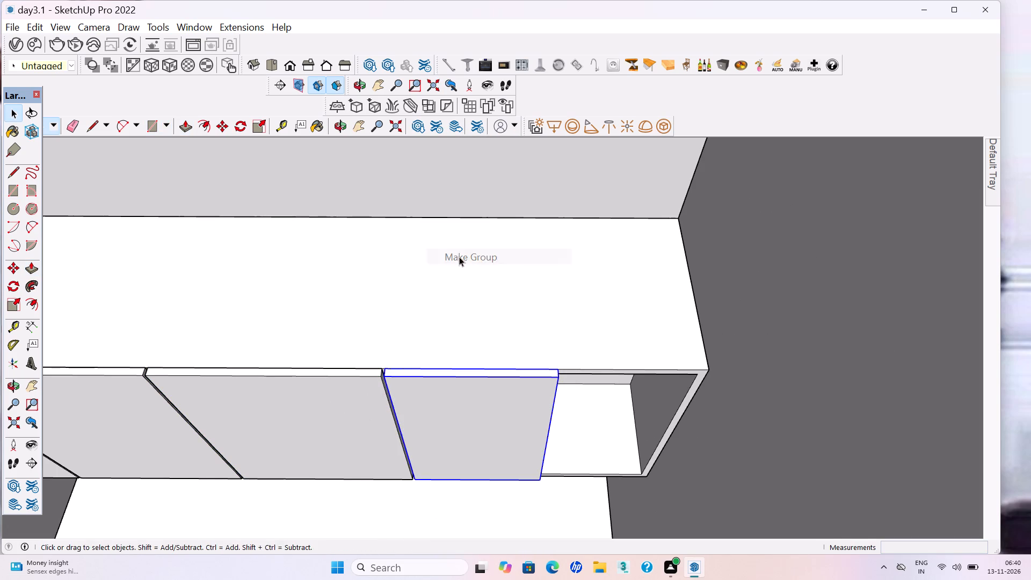
# Draw the fifth front panel rectangle, about 2' by 11 11/16", from a narrow gap beside the fourth panel to the cabinet's lower end corner.
pyautogui.press('r')
pyautogui.scroll(3, 723, 387)
pyautogui.scroll(5, 525, 363)
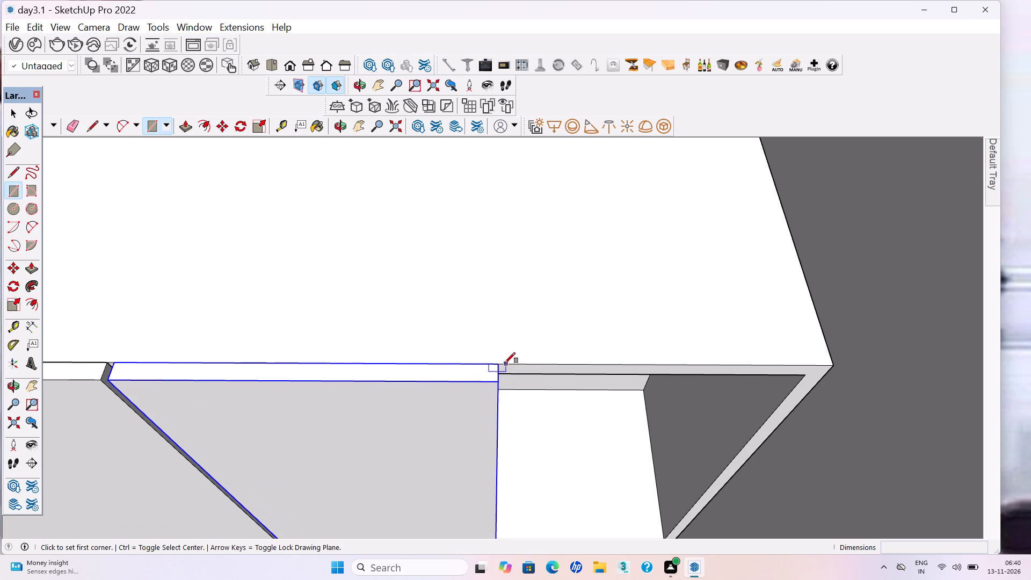
pyautogui.click(503, 364)
pyautogui.scroll(-4, 520, 367)
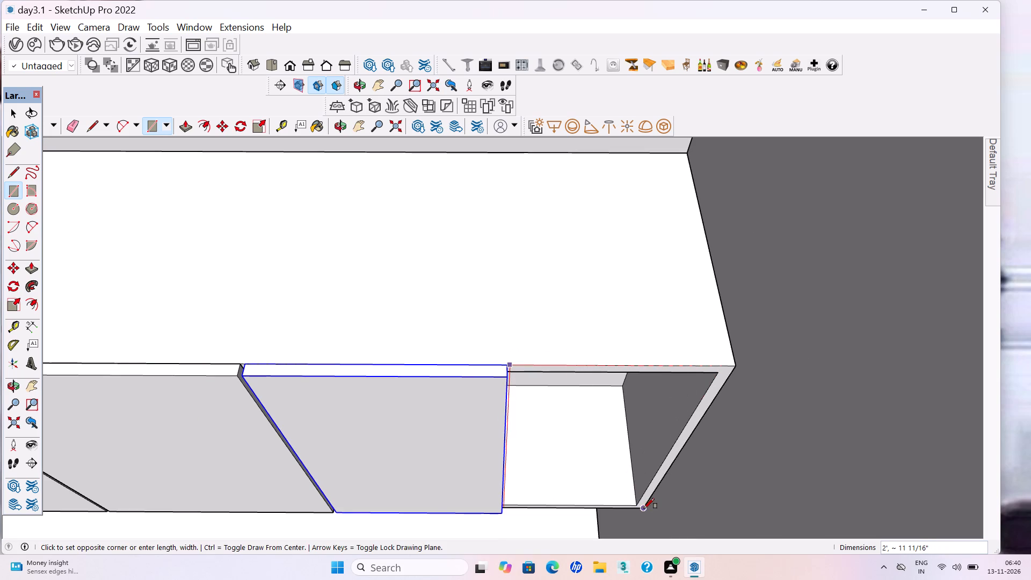
pyautogui.click(644, 509)
# Extrude the fifth front panel flush with the fourth panel's front face and group it.
pyautogui.press('p')
pyautogui.click(514, 375)
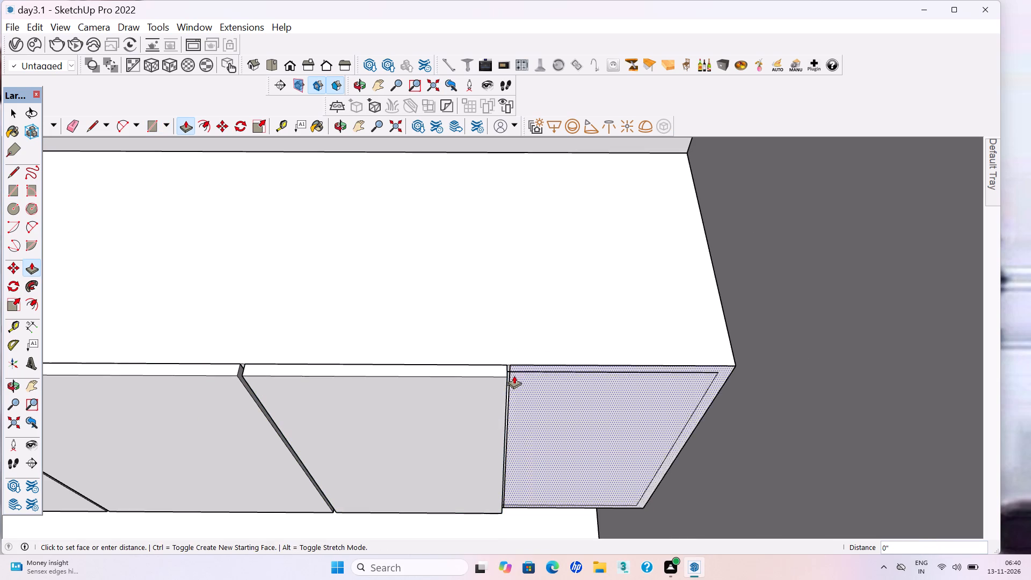
pyautogui.click(467, 402)
pyautogui.press('space')
pyautogui.tripleClick(534, 412)
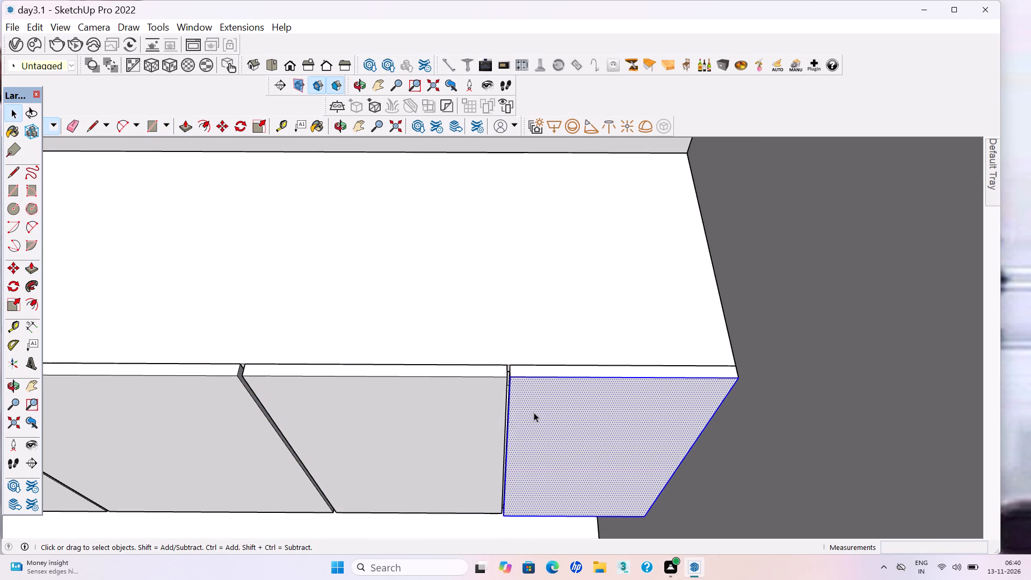
pyautogui.rightClick(534, 412)
pyautogui.click(570, 247)
# Deselect the last front panel and save the model.
pyautogui.scroll(-1, 589, 323)
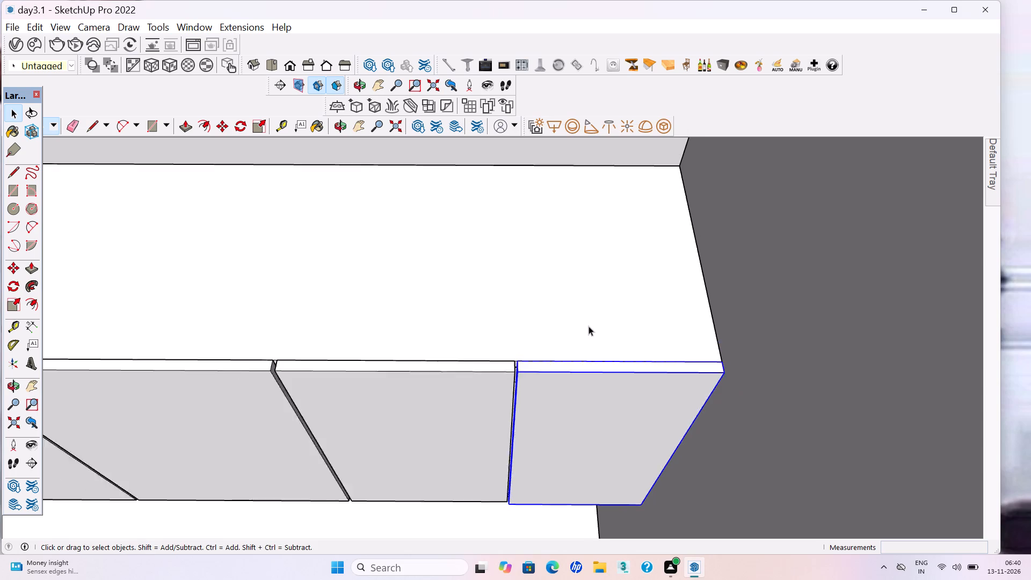
pyautogui.scroll(-2, 589, 326)
pyautogui.scroll(-12, 637, 404)
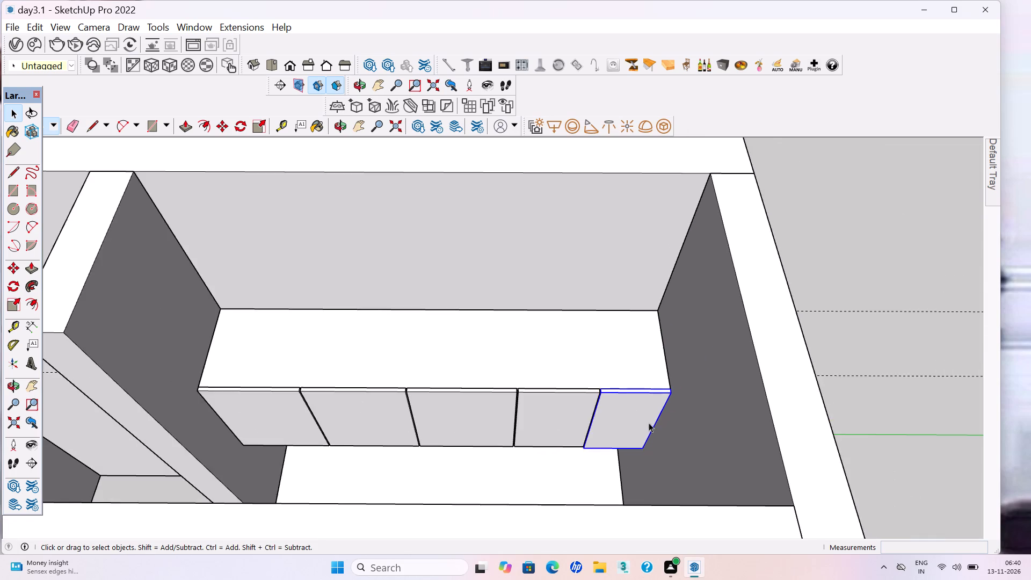
pyautogui.scroll(-3, 649, 423)
pyautogui.click(847, 511)
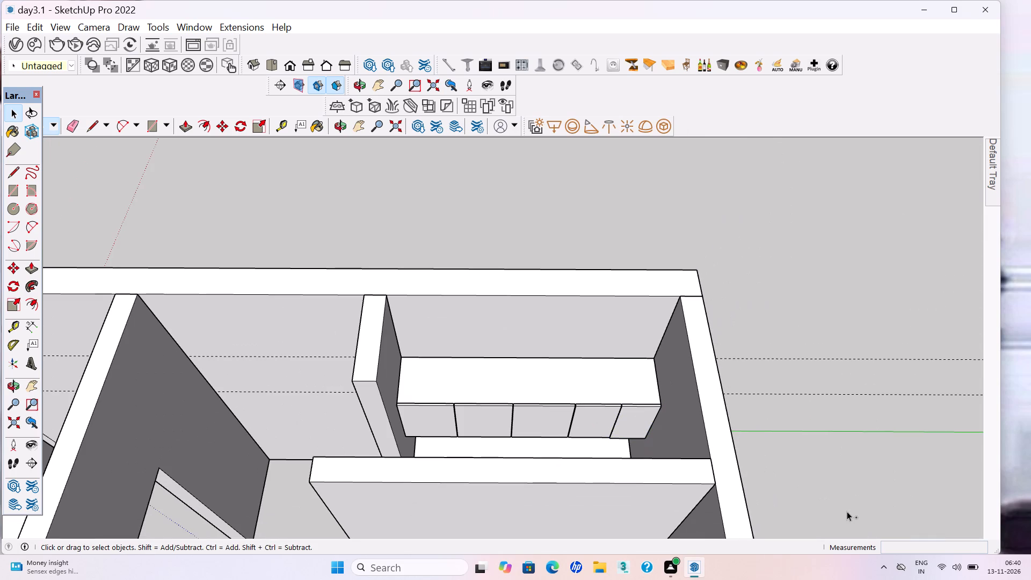
pyautogui.hotkey('ctrl', 's')
pyautogui.hotkey('ctrl', 's')
# Place a horizontal guide on the back wall about 2' 2 1/16" above the overhead cabinet's rear top edge.
pyautogui.moveTo(507, 456); pyautogui.dragTo(511, 427, button='middle')
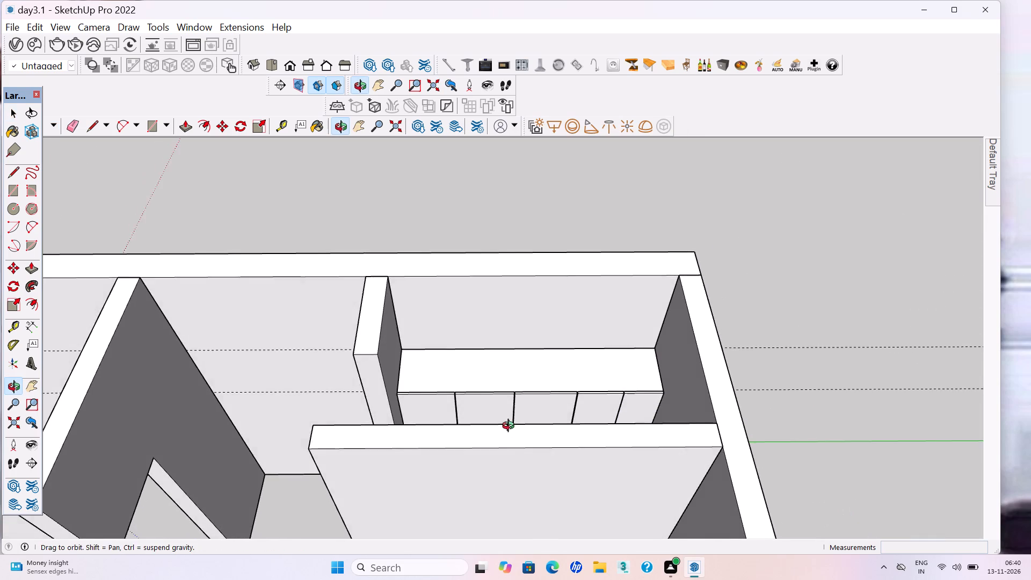
pyautogui.moveTo(511, 427); pyautogui.dragTo(511, 426, button='middle')
pyautogui.scroll(3, 518, 314)
pyautogui.press('t')
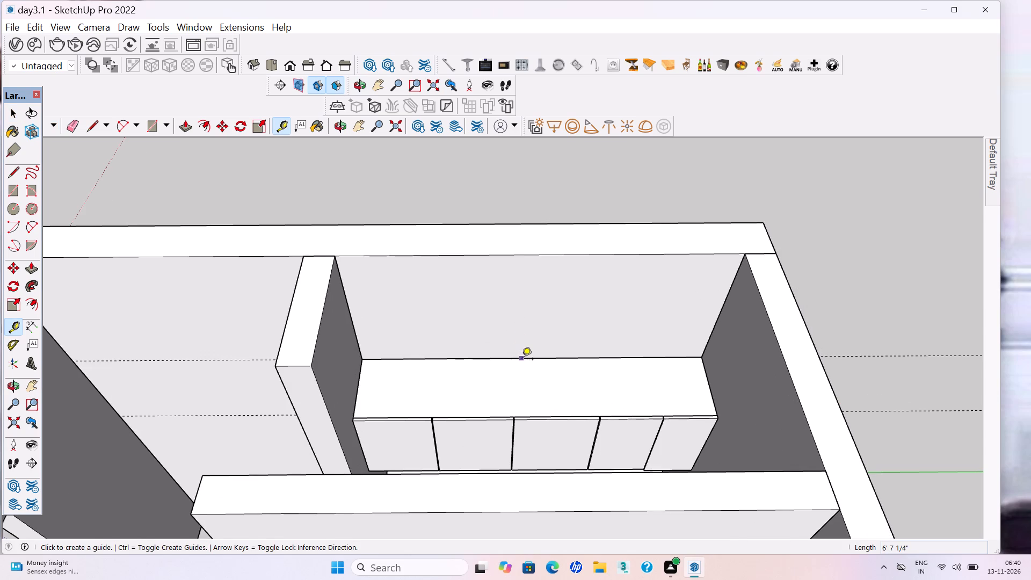
pyautogui.click(522, 360)
pyautogui.click(496, 280)
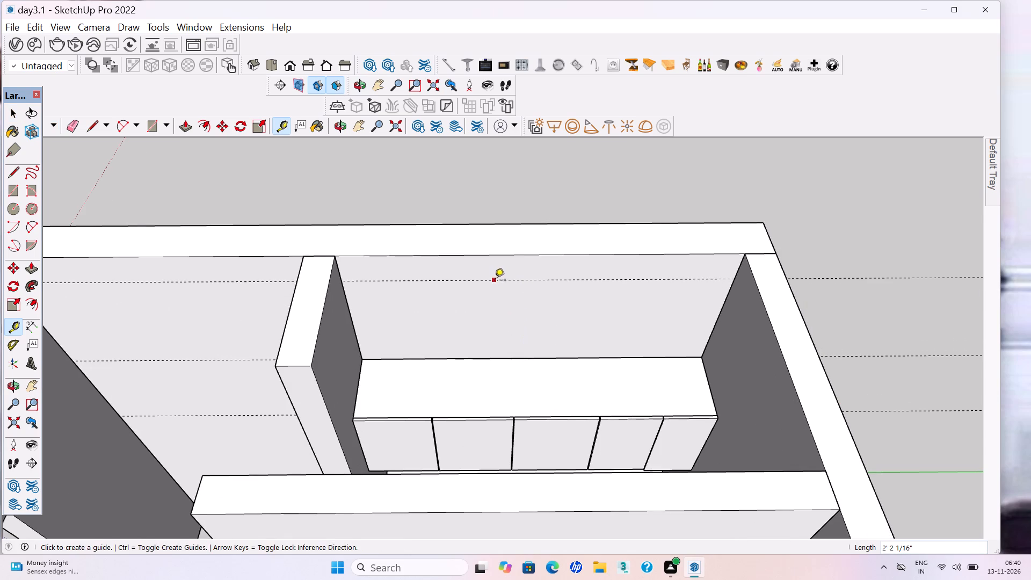
# Draw a rectangle on the back wall from the guide down to the overhead cabinet's top, spanning between the two side walls.
pyautogui.press('r')
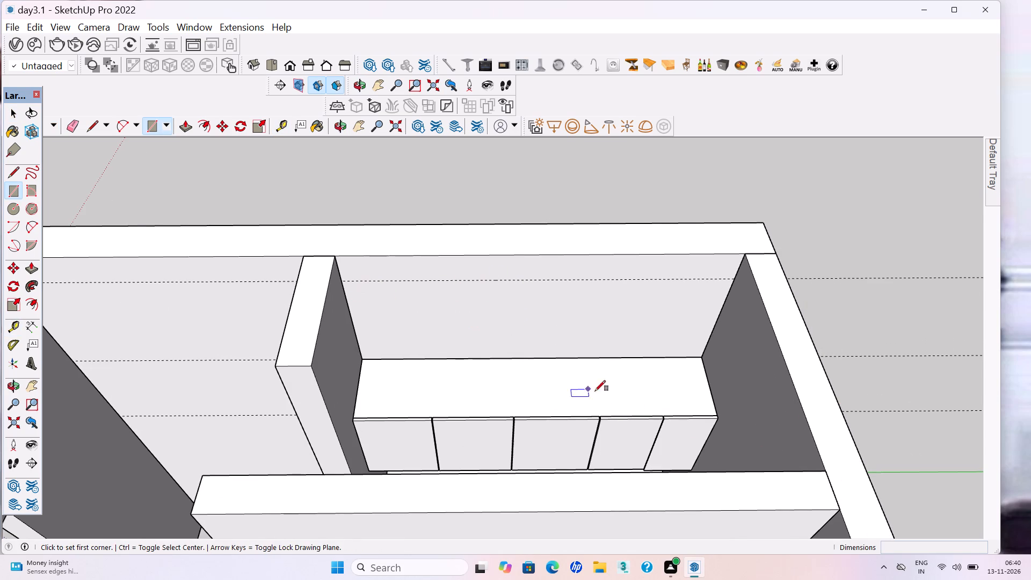
pyautogui.click(343, 281)
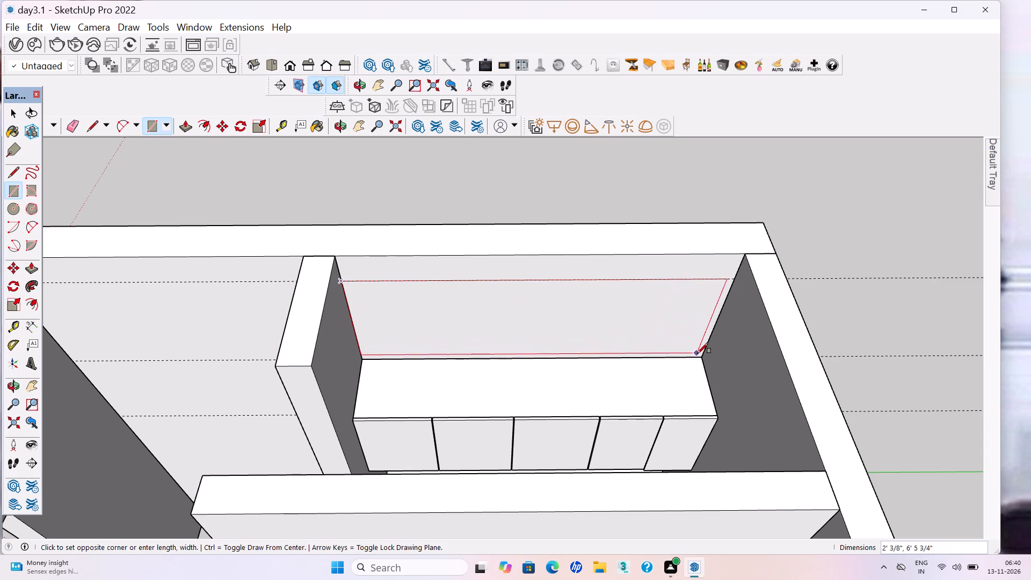
pyautogui.click(702, 356)
# Group the back wall rectangle above the overhead cabinet and open the group for editing.
pyautogui.press('space')
pyautogui.doubleClick(465, 331)
pyautogui.rightClick(465, 331)
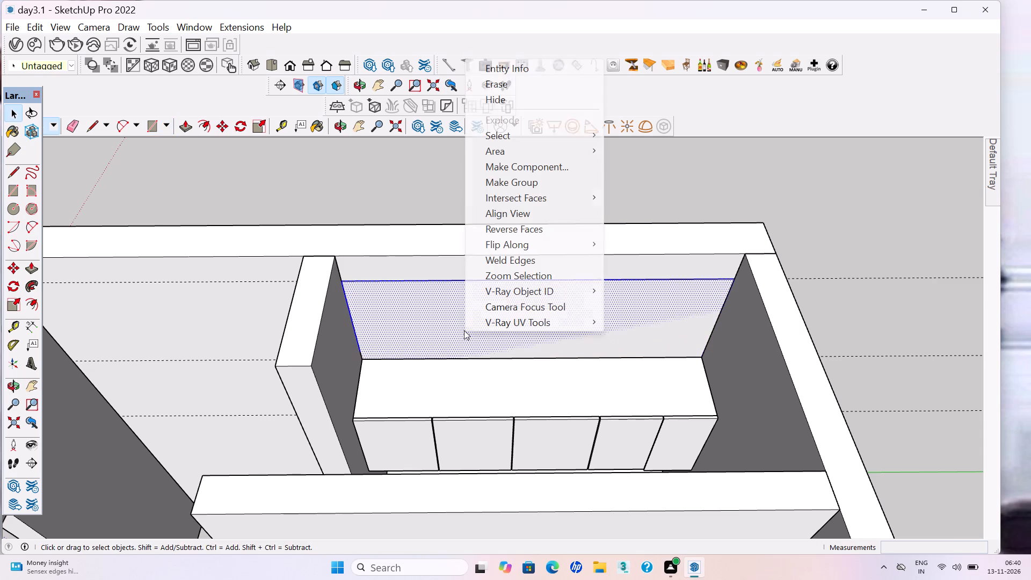
pyautogui.click(494, 184)
pyautogui.doubleClick(490, 331)
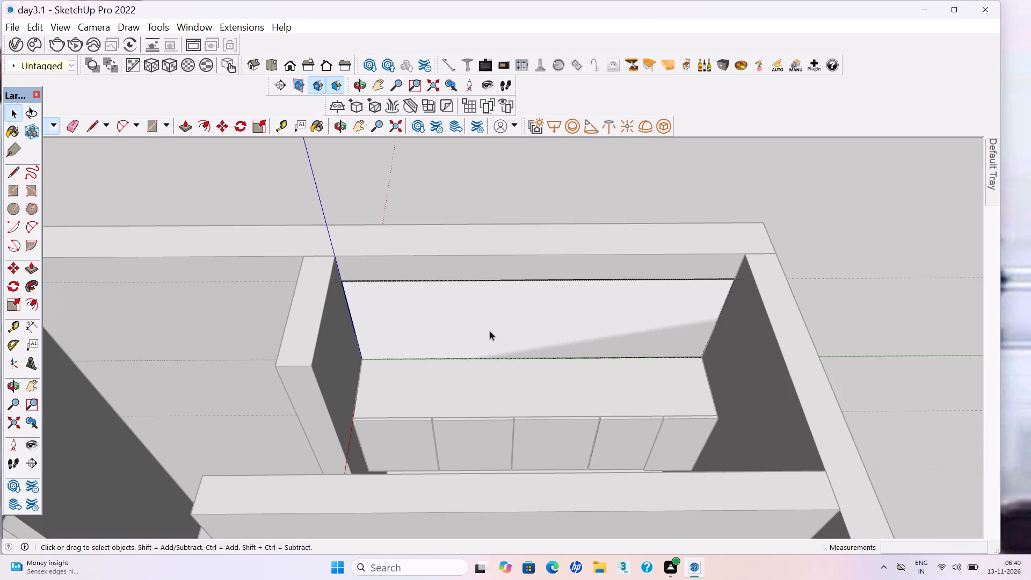
# Extrude the back wall rectangle above the overhead cabinet 2' outward into a solid box.
pyautogui.press('p')
pyautogui.click(448, 317)
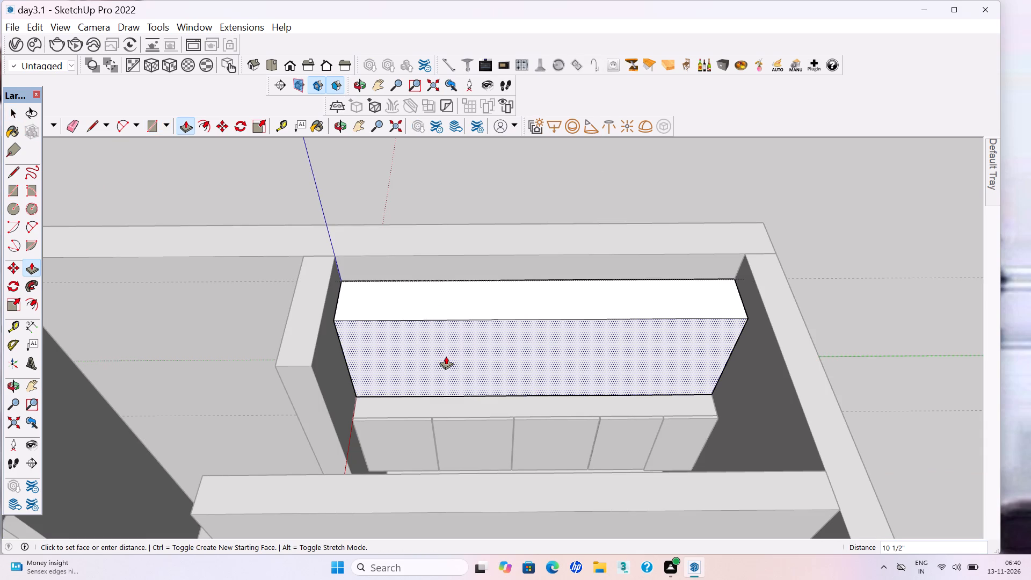
pyautogui.write("2'")
pyautogui.press('Return')
pyautogui.press('space')
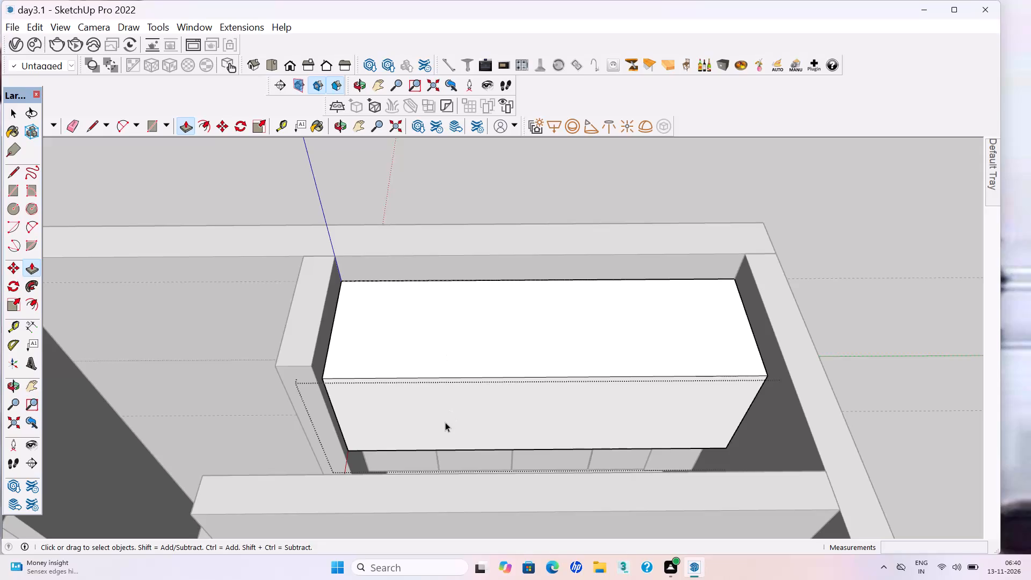
# Offset the outline of the new box's front face 18 mm inward.
pyautogui.press('f')
pyautogui.click(429, 405)
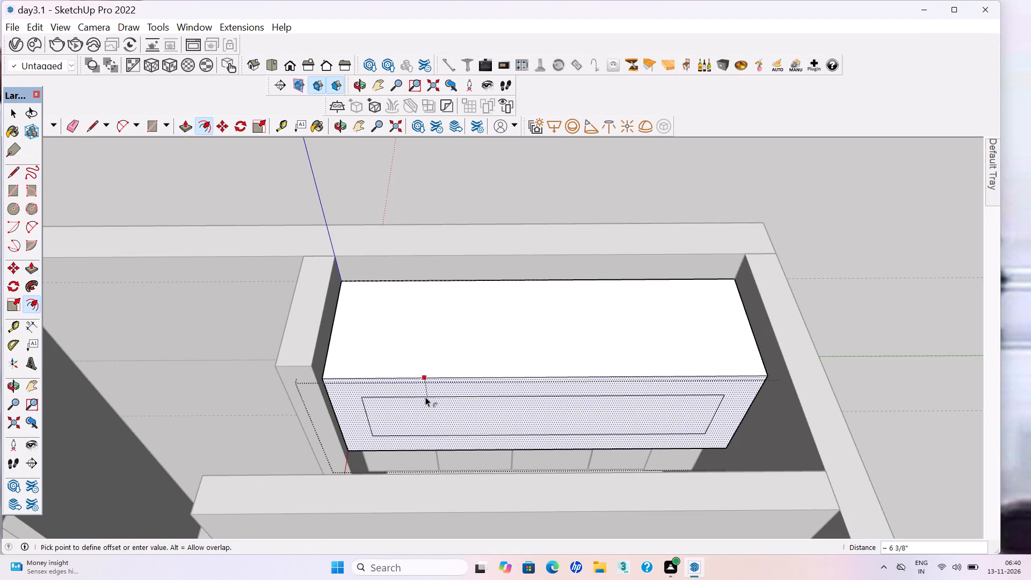
pyautogui.write('18')
pyautogui.write('mm')
pyautogui.press('Return')
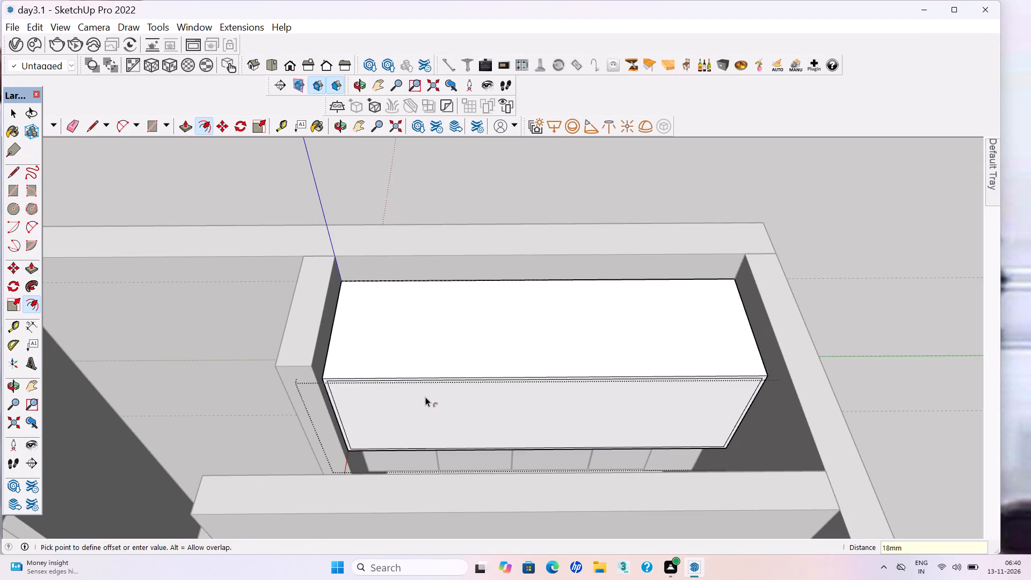
pyautogui.press('space')
# Push the inset front face back into the box to hollow out the upper cabinet.
pyautogui.click(425, 397)
pyautogui.press('p')
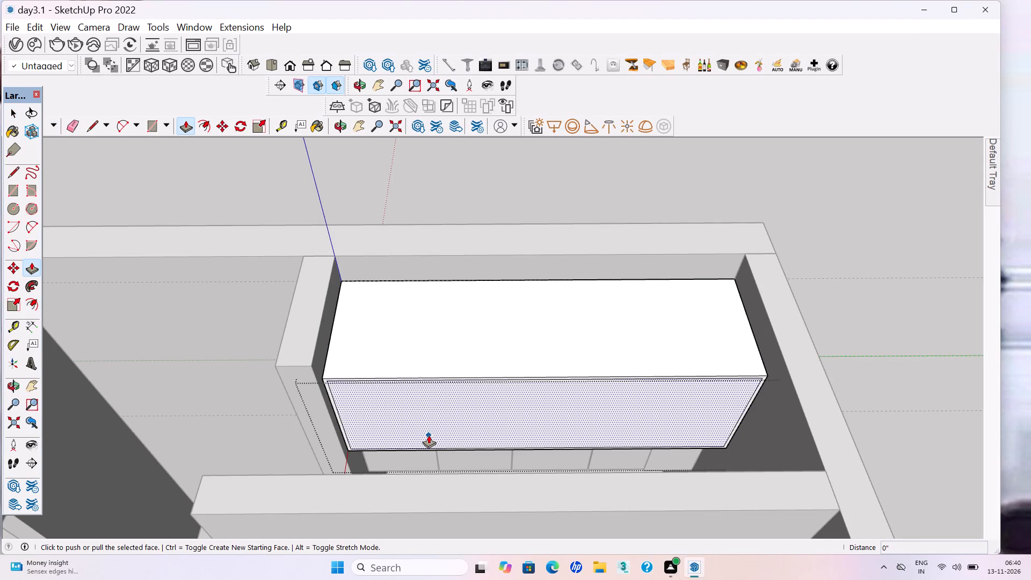
pyautogui.click(429, 435)
pyautogui.click(436, 380)
pyautogui.press('space')
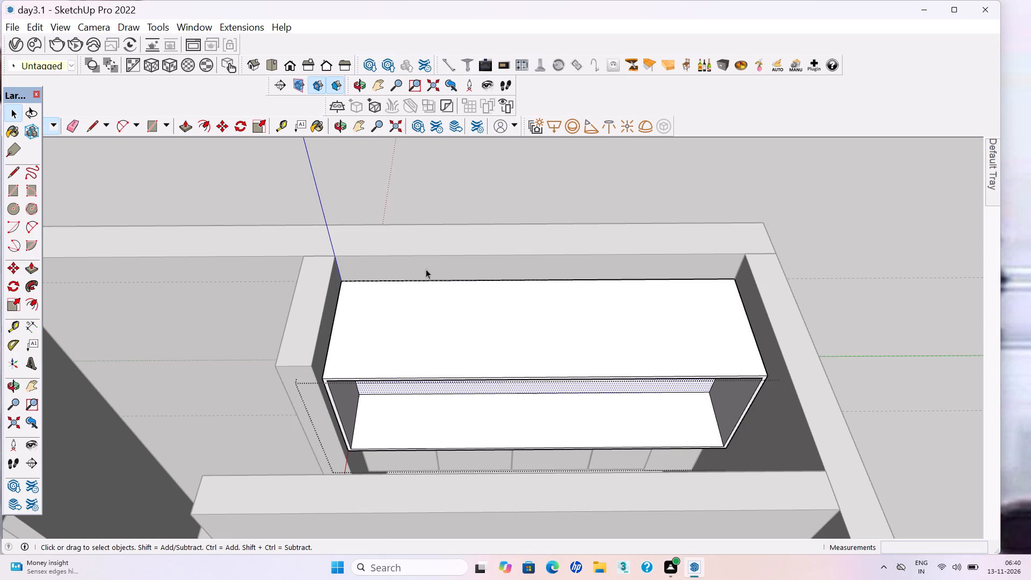
# Leave the upper cabinet's group and save the model.
pyautogui.click(432, 190)
pyautogui.hotkey('ctrl', 's')
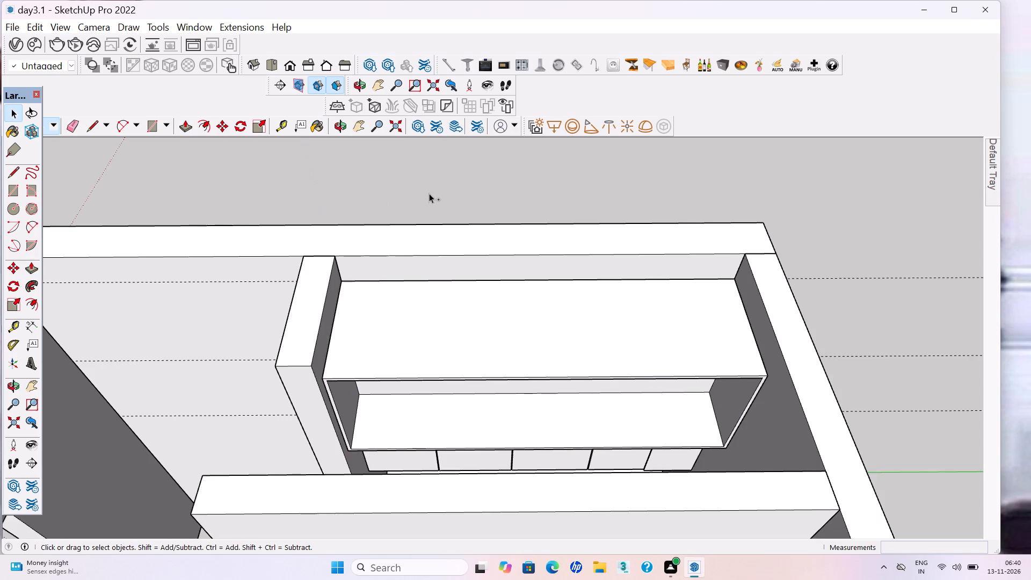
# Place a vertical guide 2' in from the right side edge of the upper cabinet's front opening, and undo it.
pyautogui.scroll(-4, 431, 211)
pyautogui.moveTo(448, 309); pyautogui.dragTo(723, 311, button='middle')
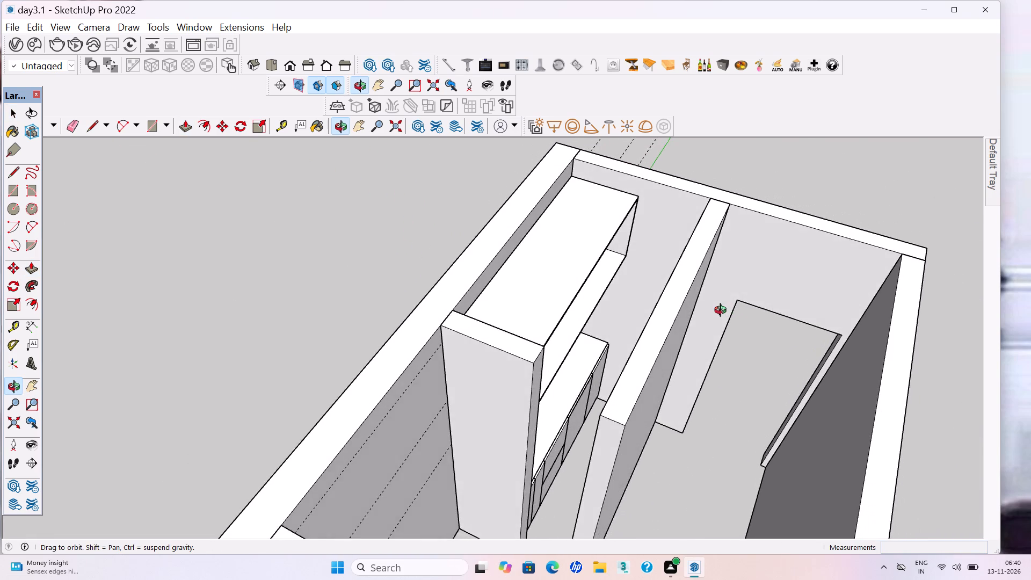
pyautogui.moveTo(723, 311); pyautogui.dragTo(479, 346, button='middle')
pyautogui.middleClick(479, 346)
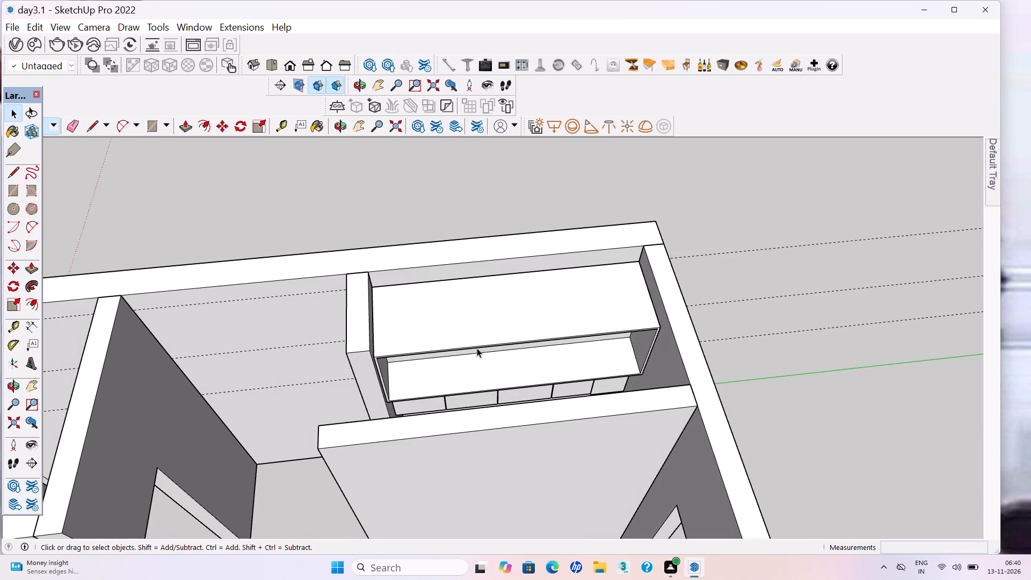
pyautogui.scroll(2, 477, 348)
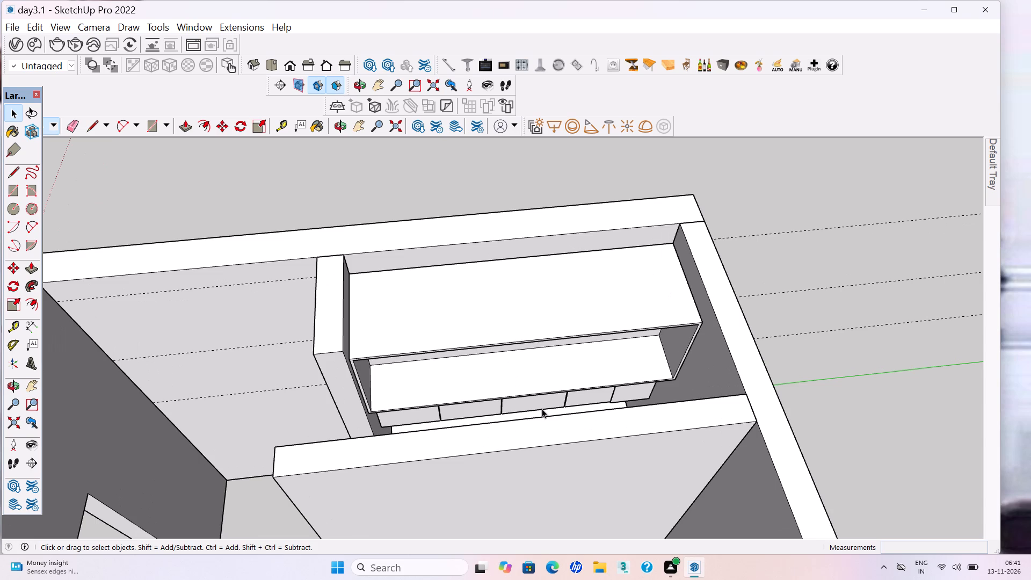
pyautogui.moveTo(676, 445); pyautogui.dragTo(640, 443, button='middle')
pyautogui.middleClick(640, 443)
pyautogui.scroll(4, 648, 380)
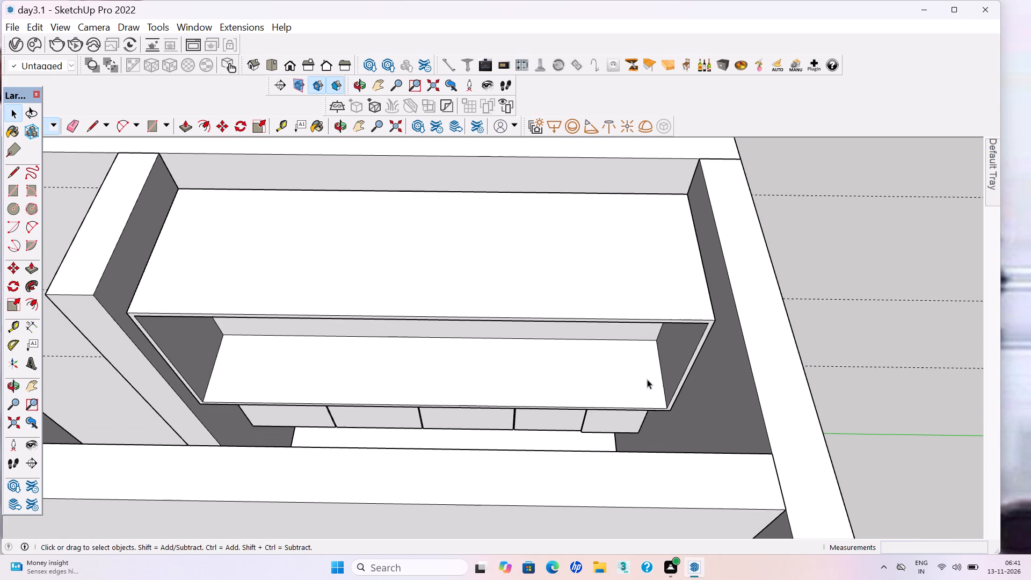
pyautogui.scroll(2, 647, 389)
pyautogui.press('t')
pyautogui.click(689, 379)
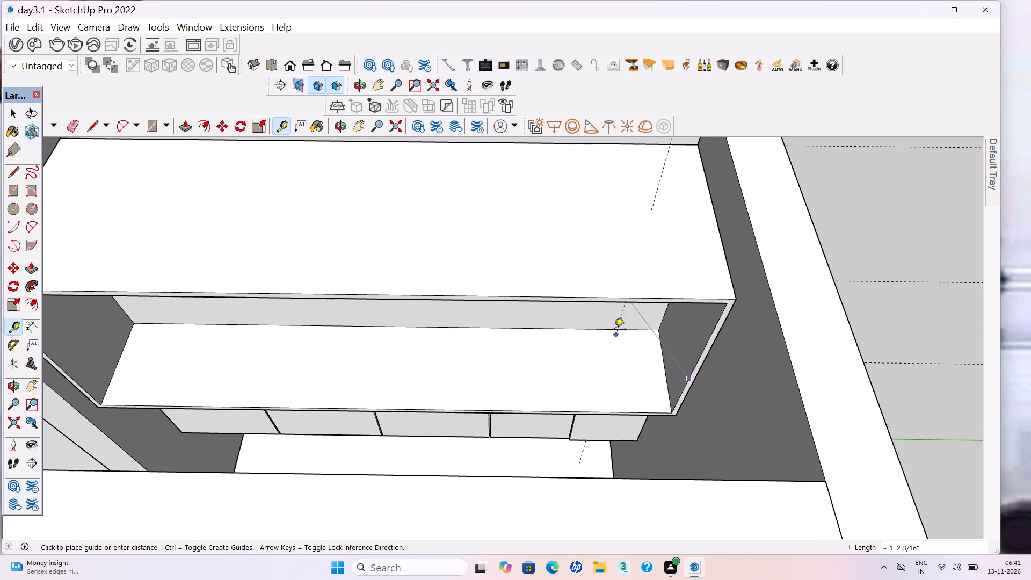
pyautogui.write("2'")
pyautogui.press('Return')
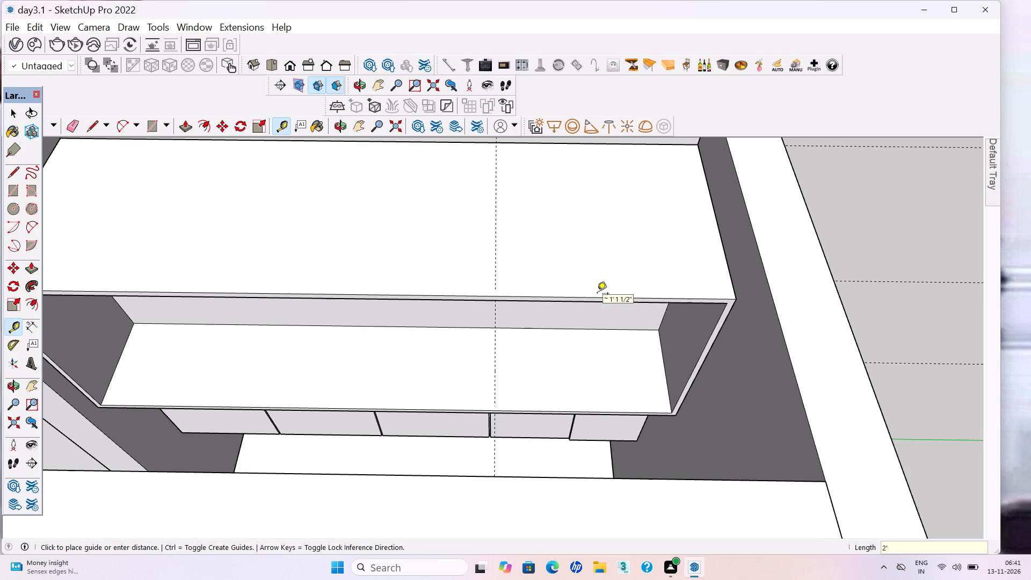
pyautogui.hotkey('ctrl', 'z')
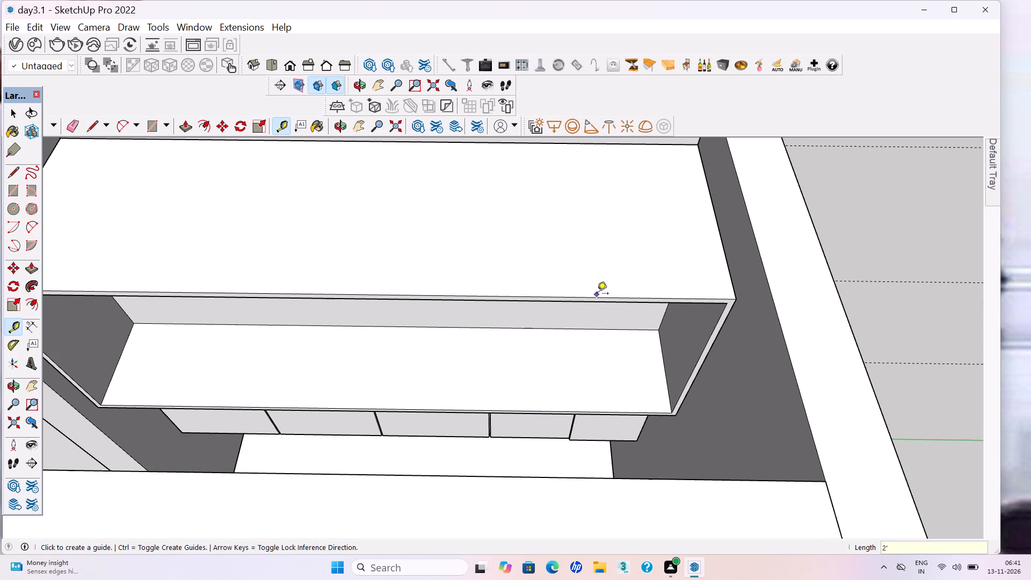
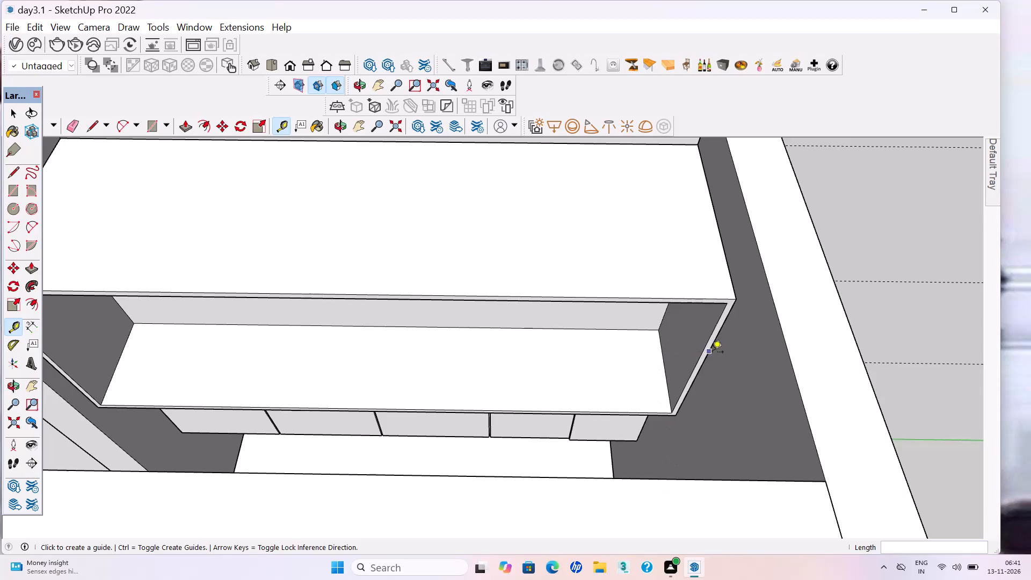
# Place a vertical guide 2' in from the right side edge of the upper cabinet's front opening.
pyautogui.click(703, 352)
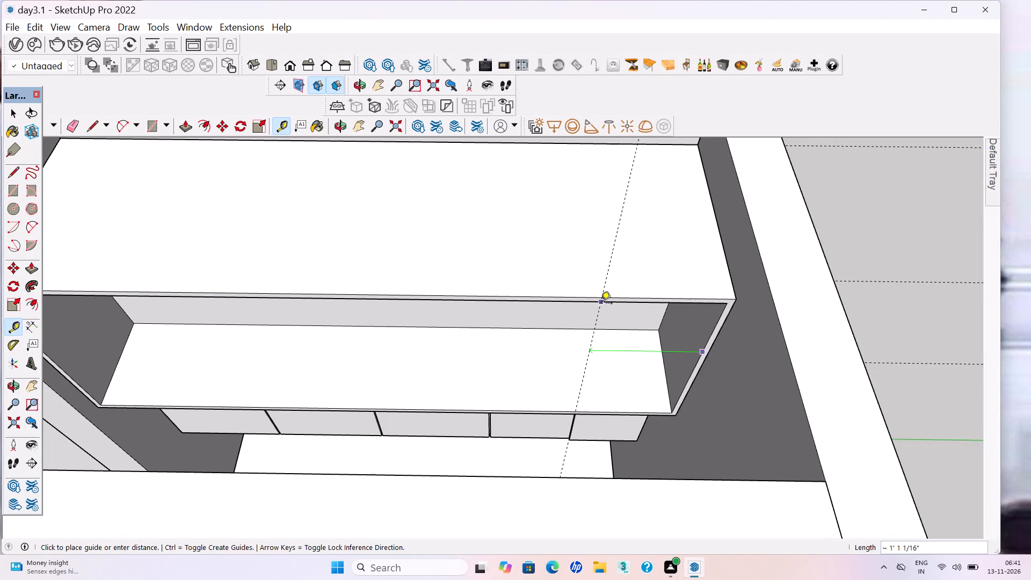
pyautogui.write("2'")
pyautogui.press('Return')
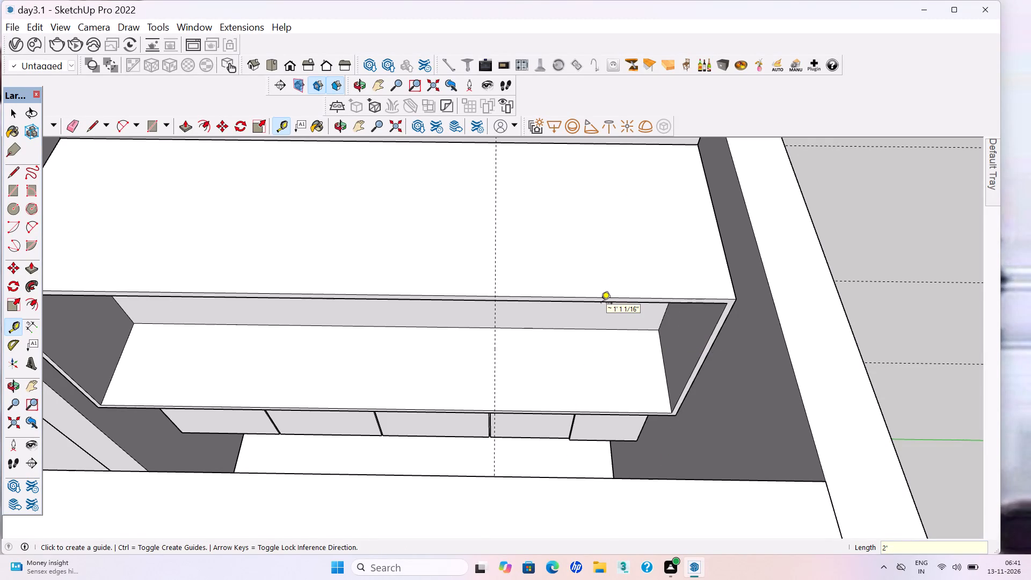
pyautogui.press('space')
# Inside the upper cabinet's group, draw lines along the guide across the top and bottom edges of the front frame to split it.
pyautogui.scroll(5, 576, 306)
pyautogui.scroll(3, 464, 299)
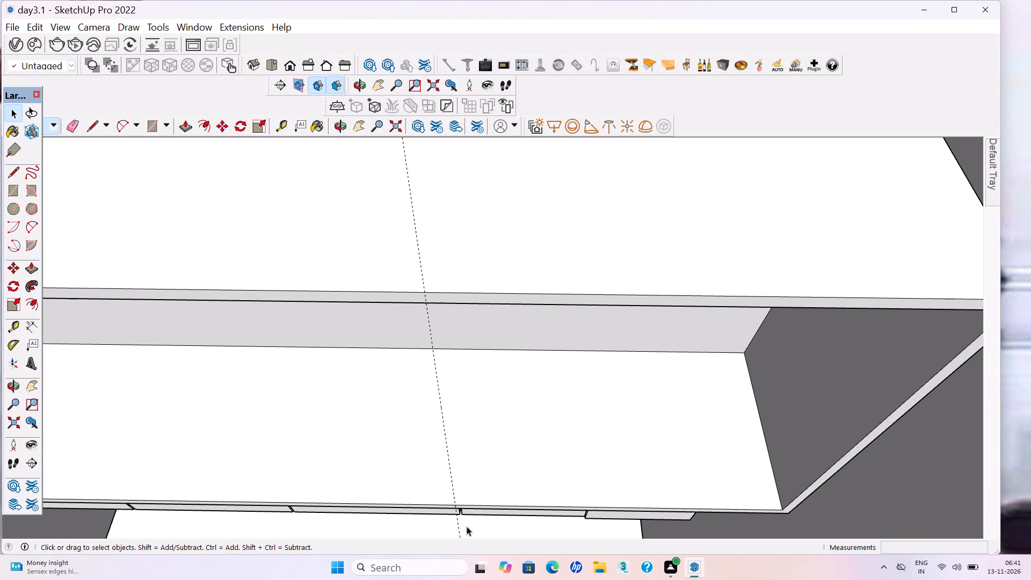
pyautogui.doubleClick(481, 299)
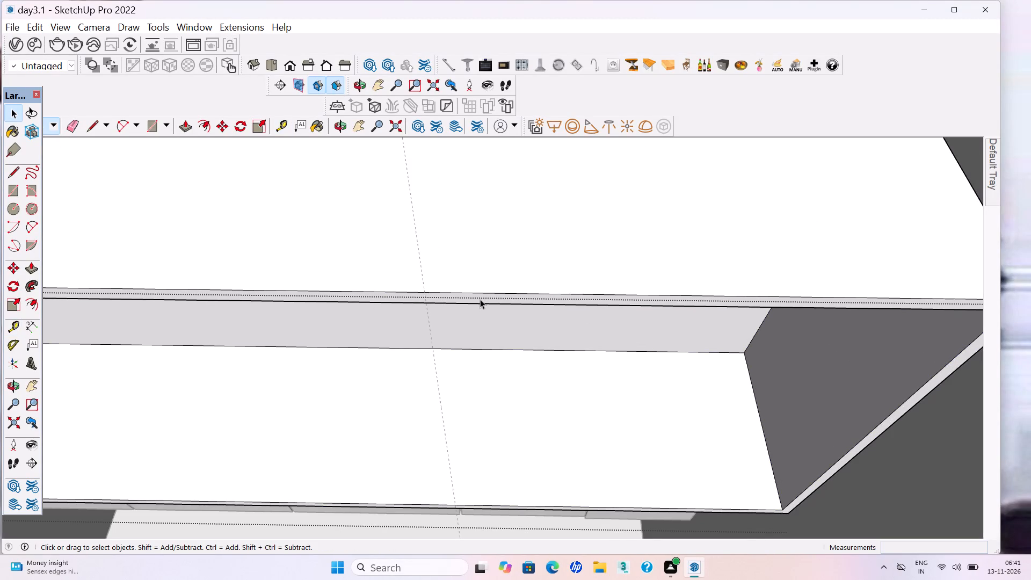
pyautogui.click(480, 299)
pyautogui.press('l')
pyautogui.scroll(5, 345, 277)
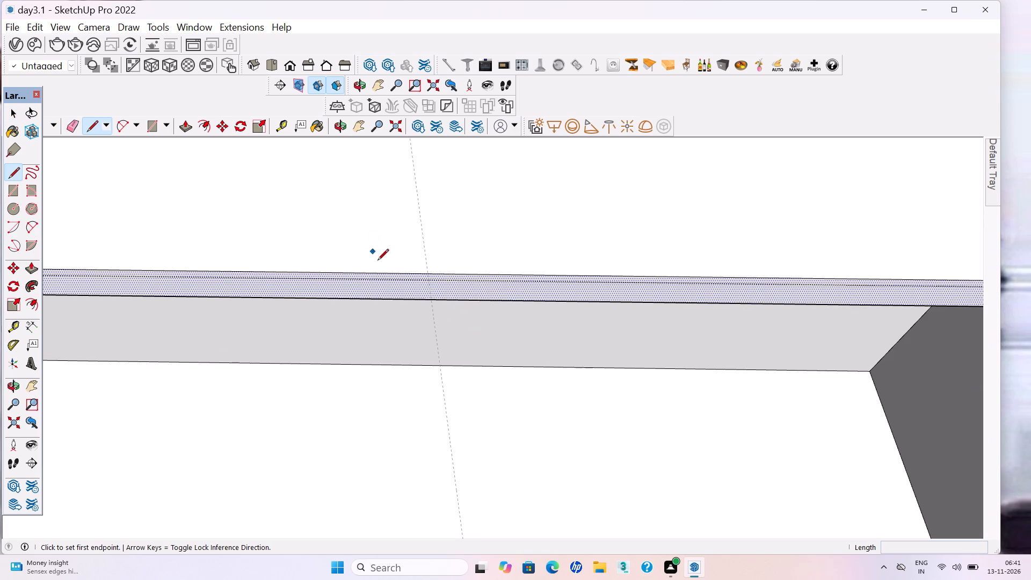
pyautogui.click(432, 299)
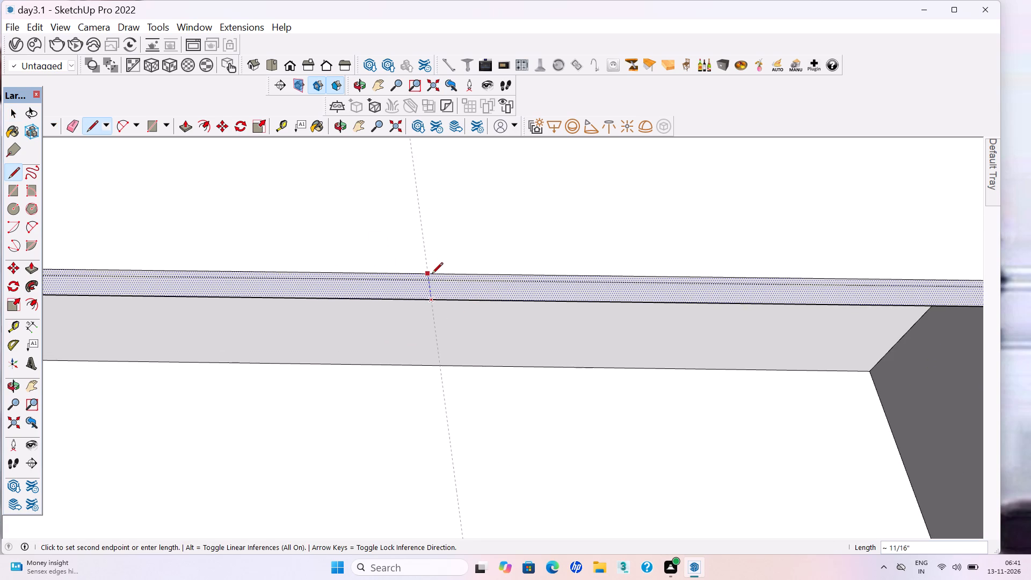
pyautogui.click(432, 274)
pyautogui.scroll(-11, 473, 241)
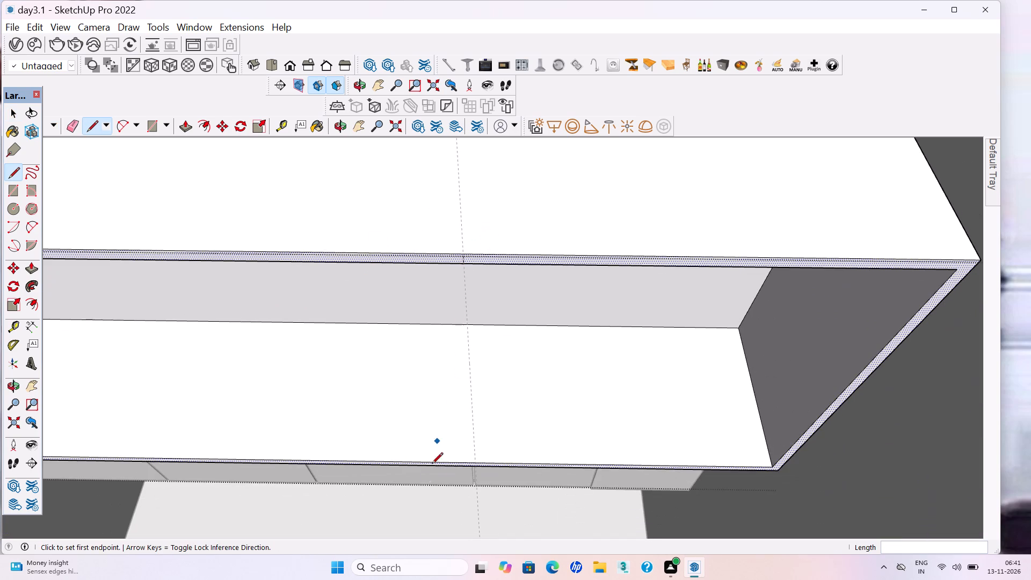
pyautogui.scroll(11, 461, 484)
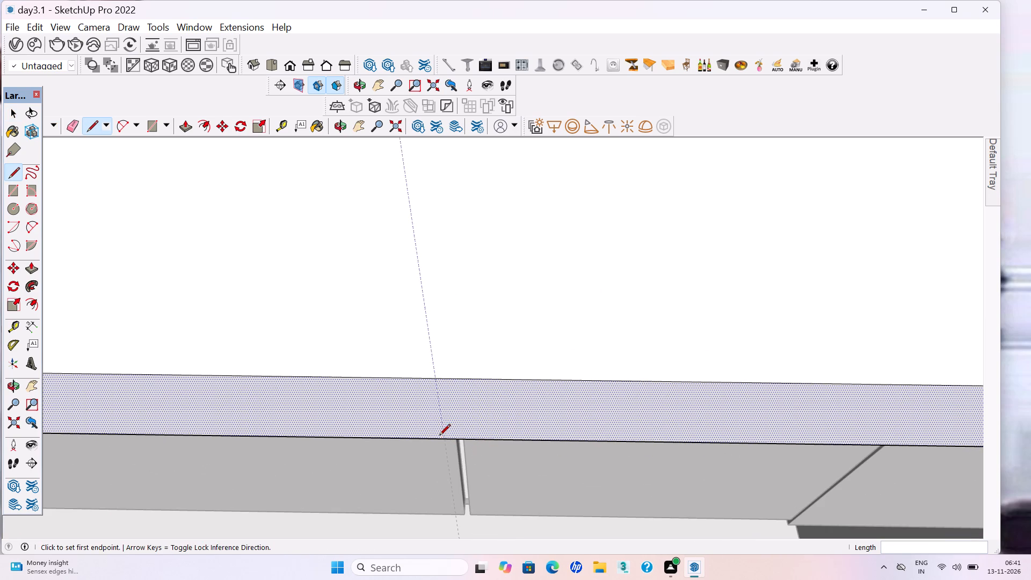
pyautogui.click(442, 437)
pyautogui.click(437, 380)
pyautogui.press('space')
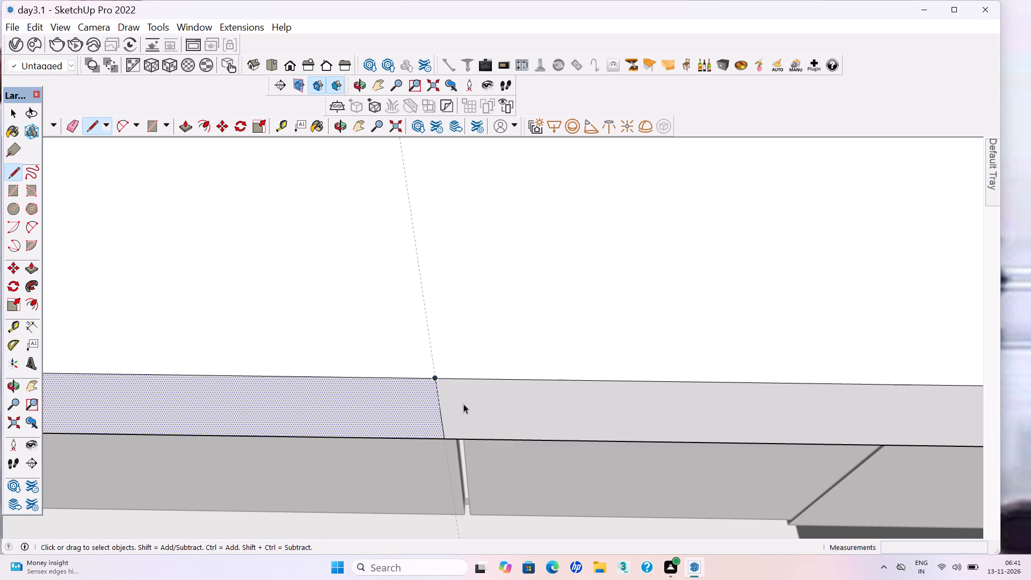
# Push/Pull the frame section on the right of the split forward about 1' 10" to form an L-shaped upper cabinet.
pyautogui.click(466, 404)
pyautogui.press('p')
pyautogui.press('Return')
pyautogui.click(466, 404)
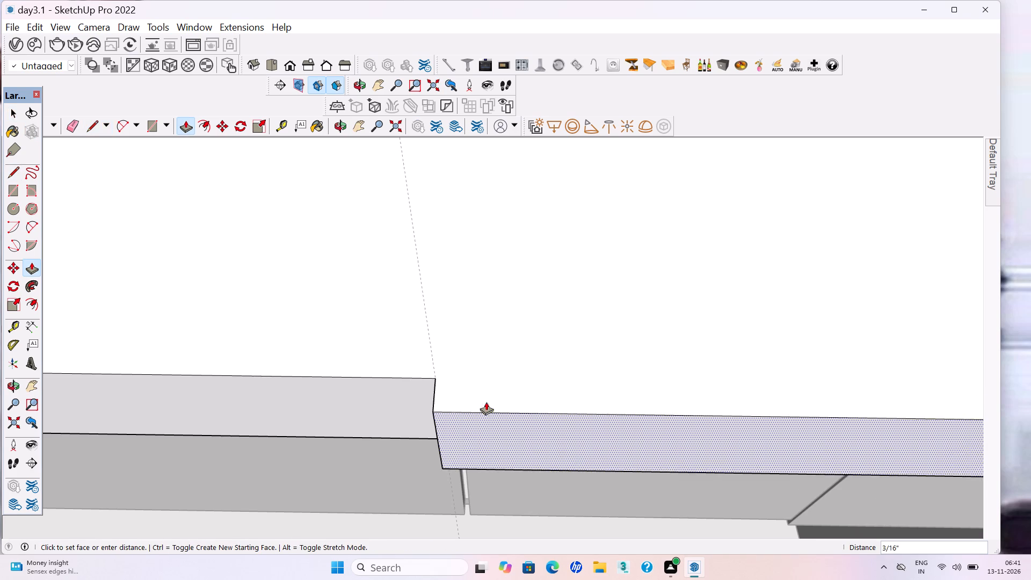
pyautogui.scroll(-7, 488, 405)
pyautogui.scroll(-19, 520, 300)
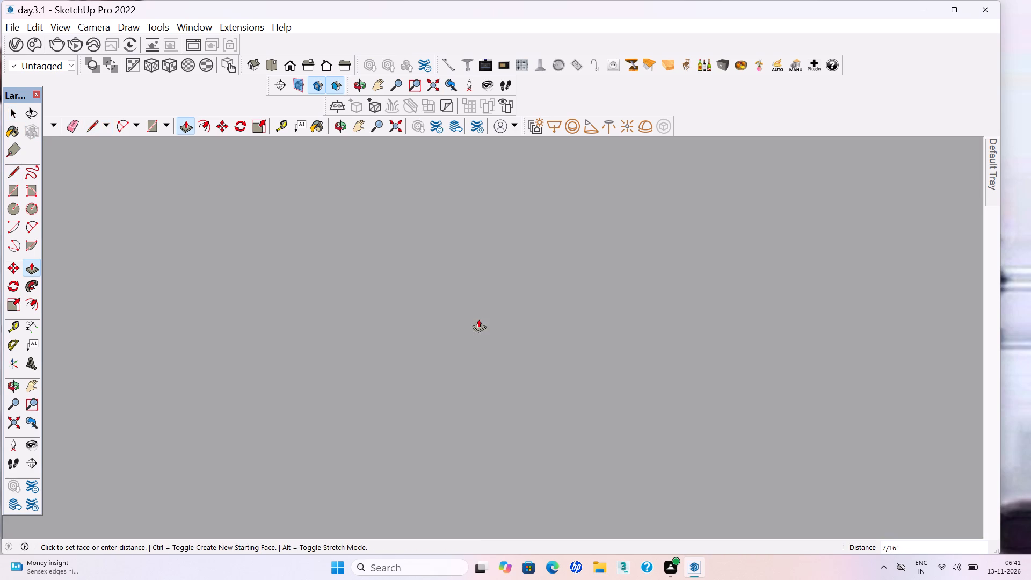
pyautogui.scroll(-19, 478, 322)
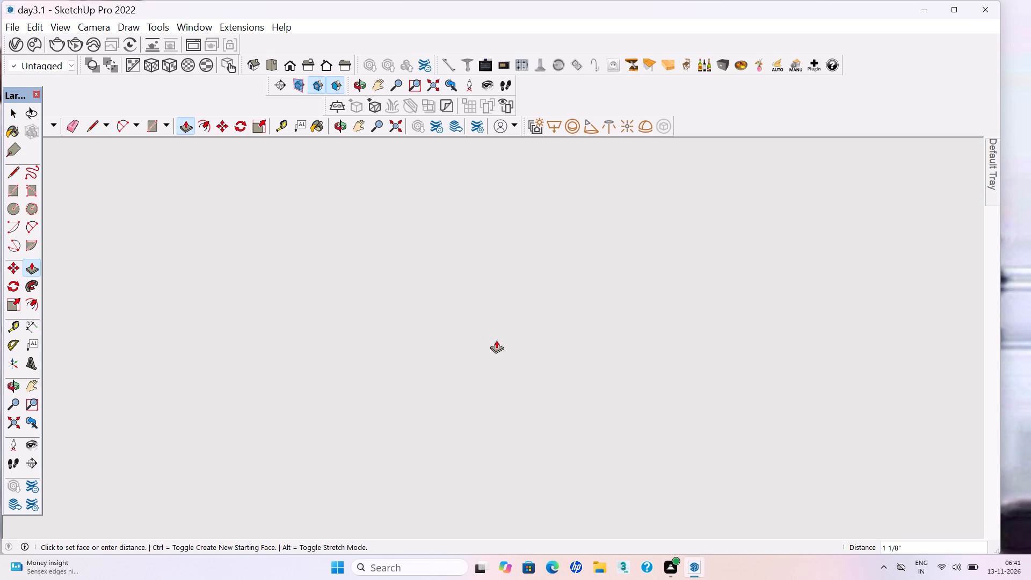
pyautogui.scroll(-20, 496, 340)
pyautogui.scroll(-3, 496, 340)
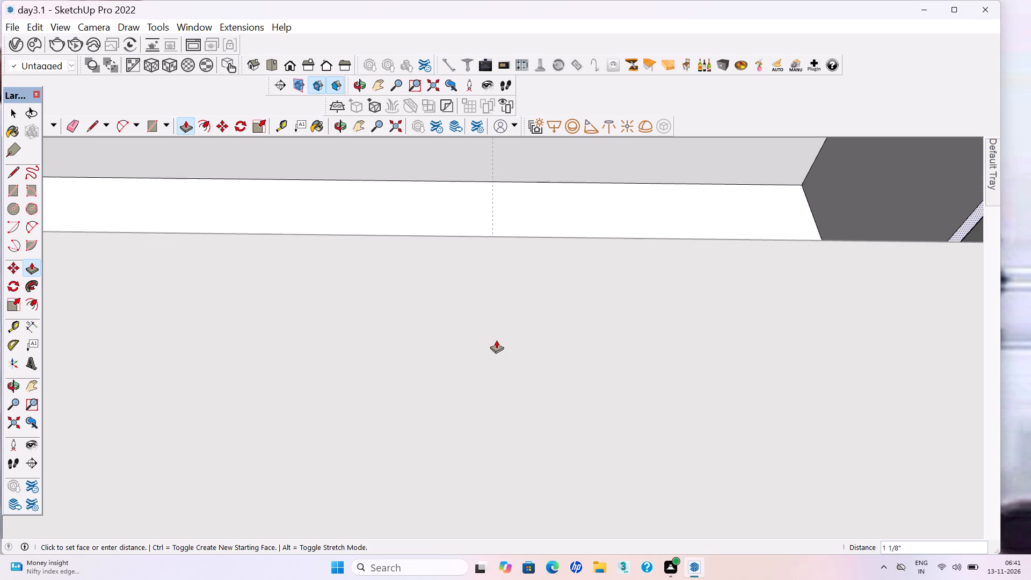
pyautogui.scroll(-18, 496, 340)
pyautogui.scroll(-20, 491, 345)
pyautogui.moveTo(476, 349); pyautogui.dragTo(872, 391, button='middle')
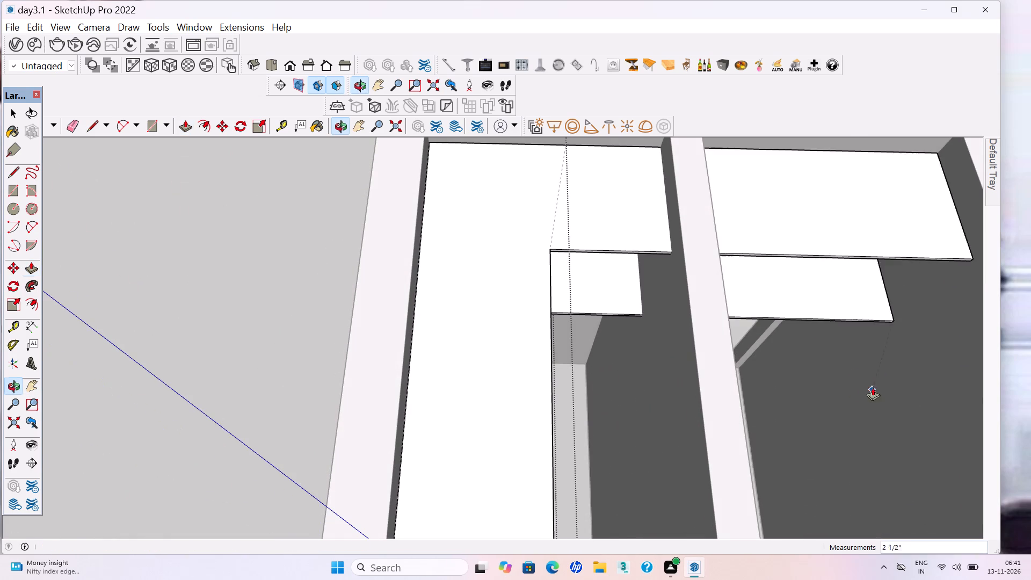
pyautogui.click(634, 289)
# Leave the upper cabinet's group and save the model.
pyautogui.scroll(-9, 544, 338)
pyautogui.press('space')
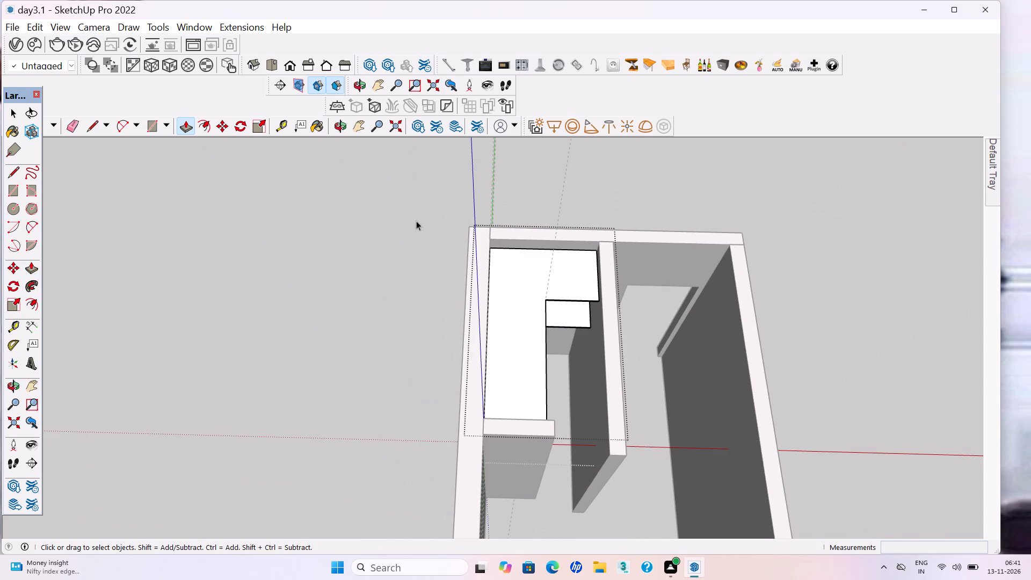
pyautogui.click(396, 218)
pyautogui.hotkey('ctrl', 's')
pyautogui.hotkey('ctrl', 's')
# Delete the guide lines extending beyond the back wall and save the model.
pyautogui.scroll(-2, 478, 245)
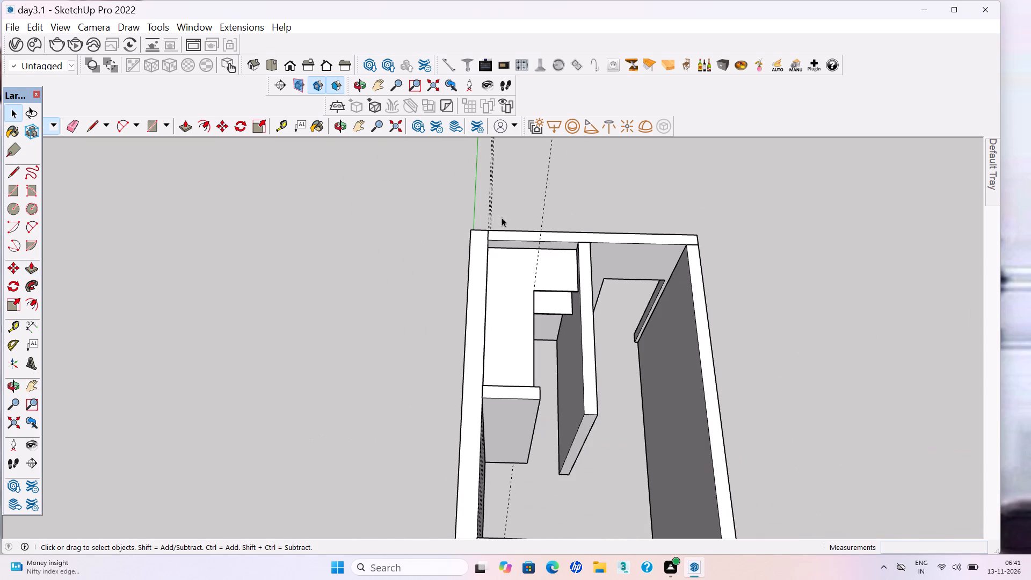
pyautogui.moveTo(567, 182); pyautogui.dragTo(462, 146)
pyautogui.press('Delete')
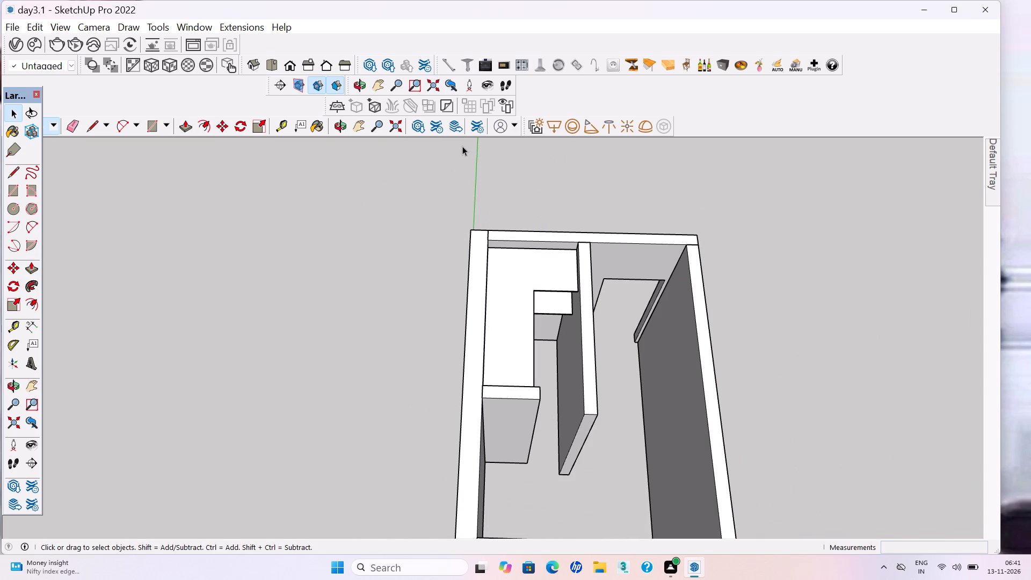
pyautogui.hotkey('ctrl', 's')
pyautogui.hotkey('ctrl', 's')
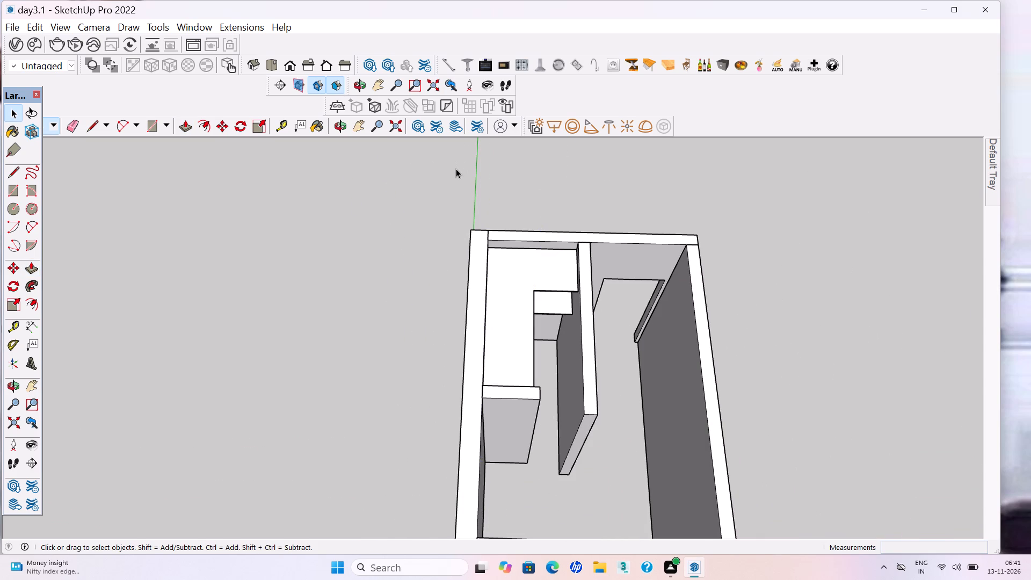
# Draw a rectangle about 2' 1 3/8" by 1' 7 11/16" over the left end of the upper cabinet's front opening.
pyautogui.scroll(-4, 448, 193)
pyautogui.moveTo(614, 323); pyautogui.dragTo(254, 321, button='middle')
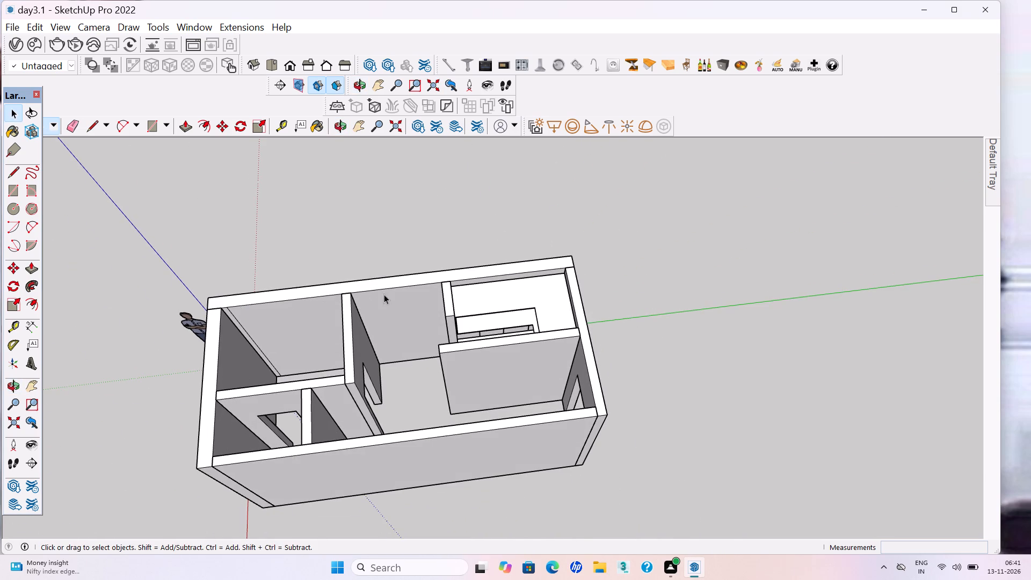
pyautogui.scroll(4, 445, 317)
pyautogui.scroll(9, 494, 322)
pyautogui.scroll(3, 442, 309)
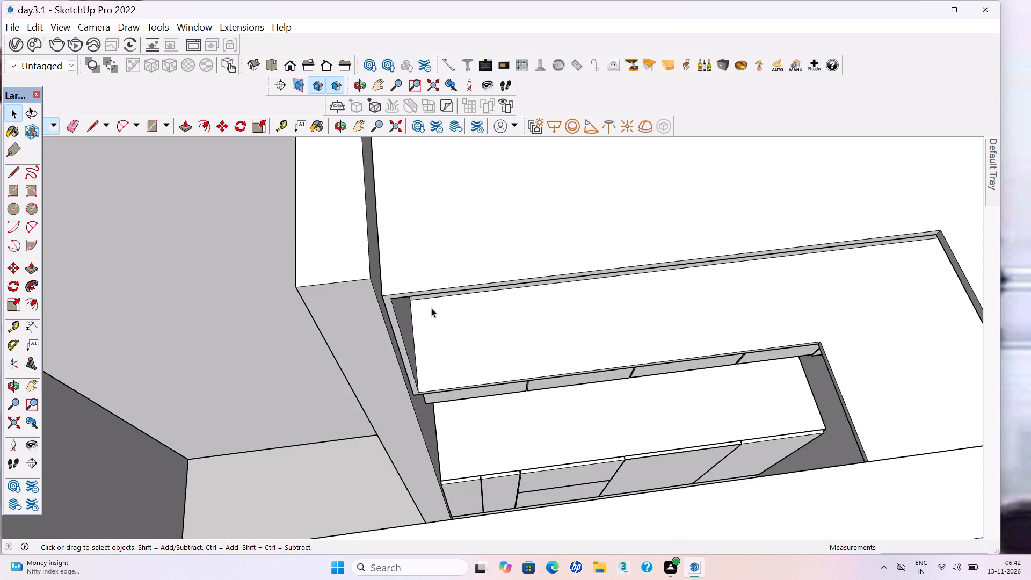
pyautogui.scroll(3, 419, 306)
pyautogui.press('r')
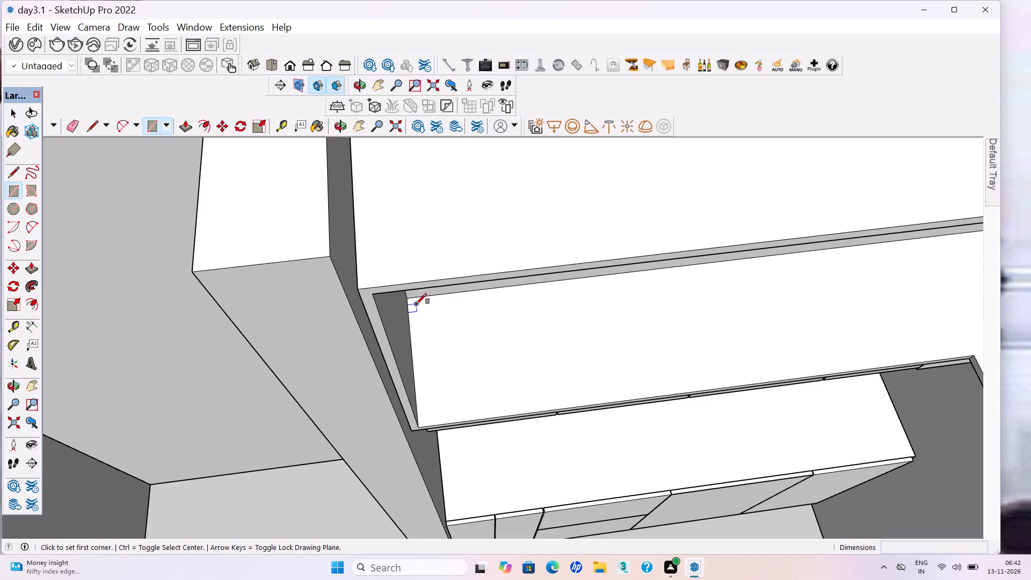
pyautogui.click(358, 290)
pyautogui.scroll(-5, 361, 311)
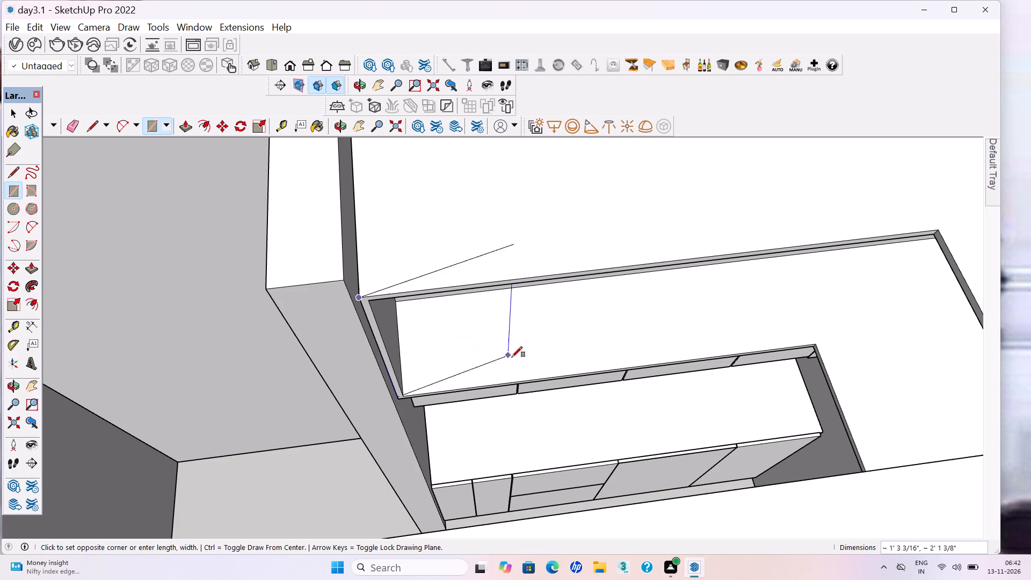
pyautogui.click(553, 379)
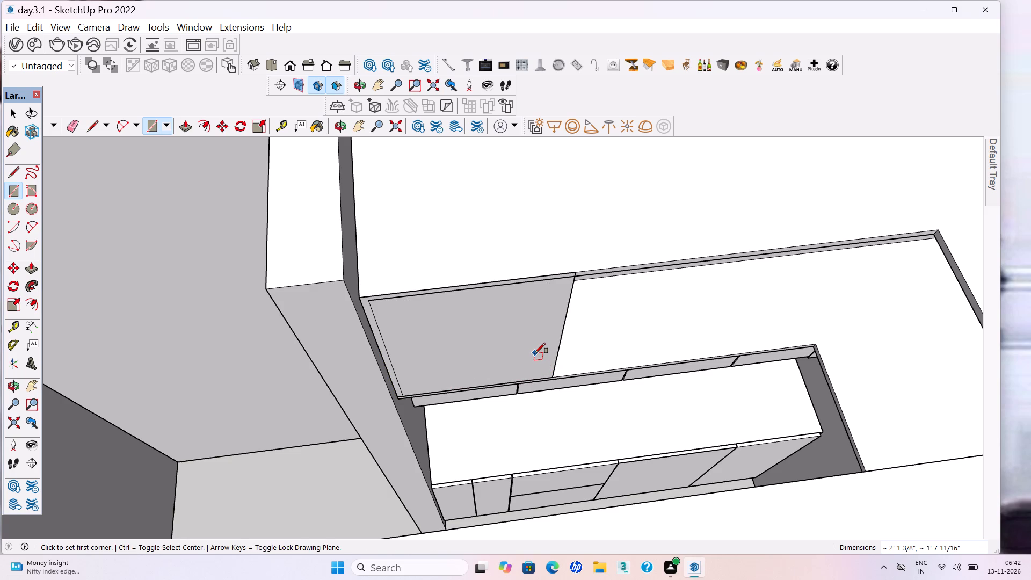
# Extrude the rectangle at the left end of the opening 18 mm outward as a door panel.
pyautogui.press('p')
pyautogui.click(512, 343)
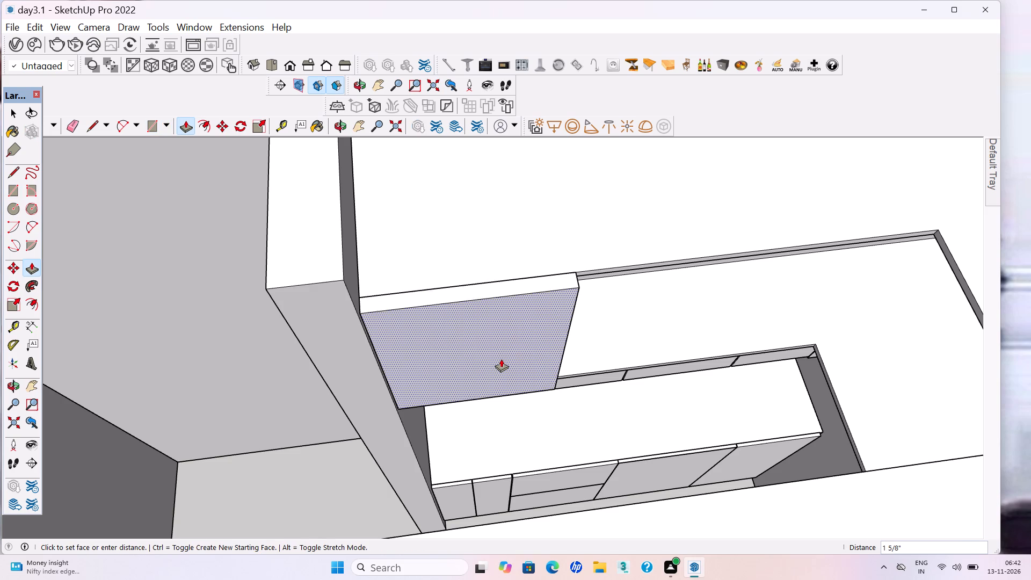
pyautogui.write('18mm')
pyautogui.press('Return')
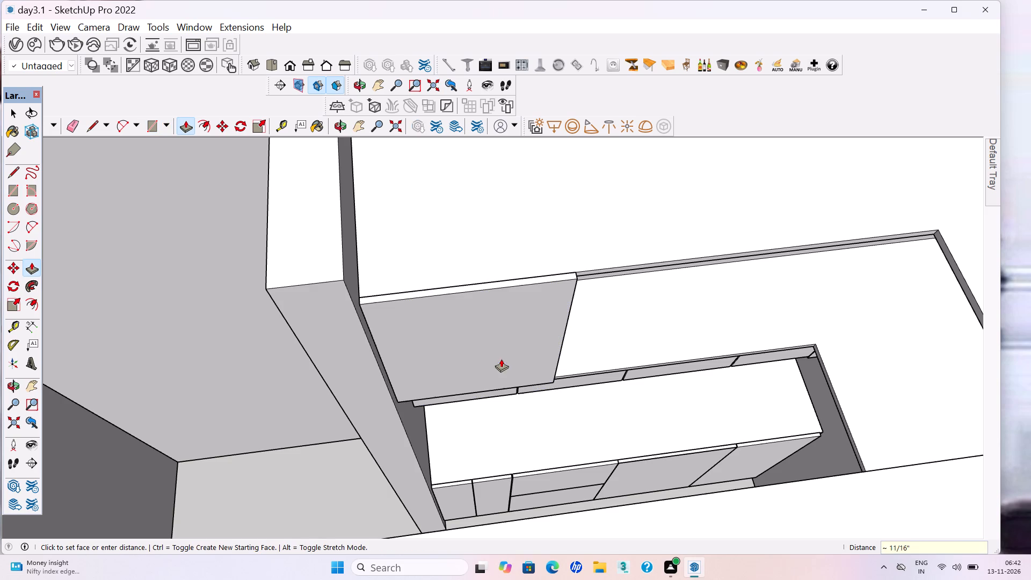
# Make the whole 18 mm door panel a group and save the model.
pyautogui.press('space')
pyautogui.tripleClick(501, 359)
pyautogui.rightClick(501, 359)
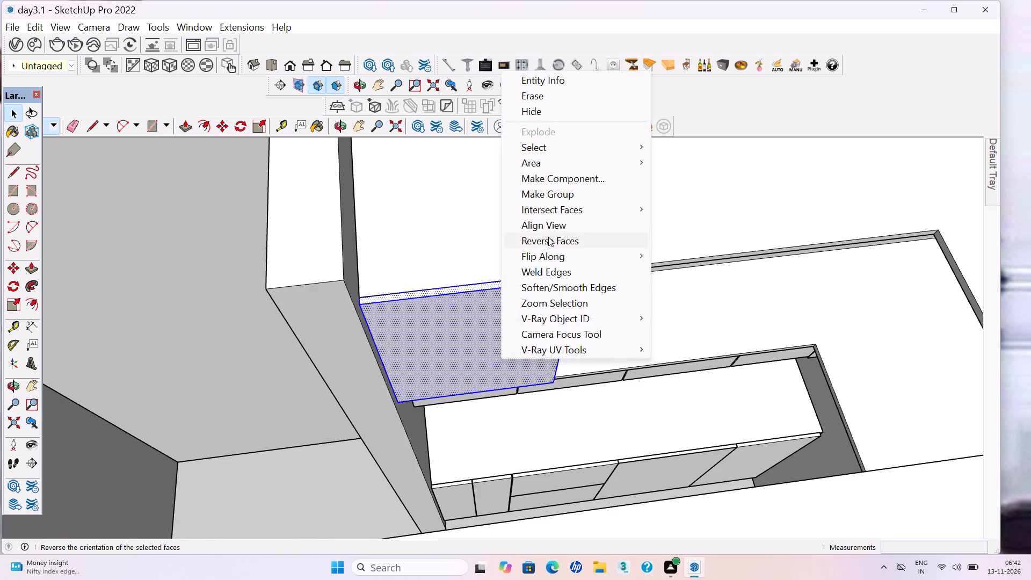
pyautogui.click(548, 198)
pyautogui.scroll(-12, 402, 362)
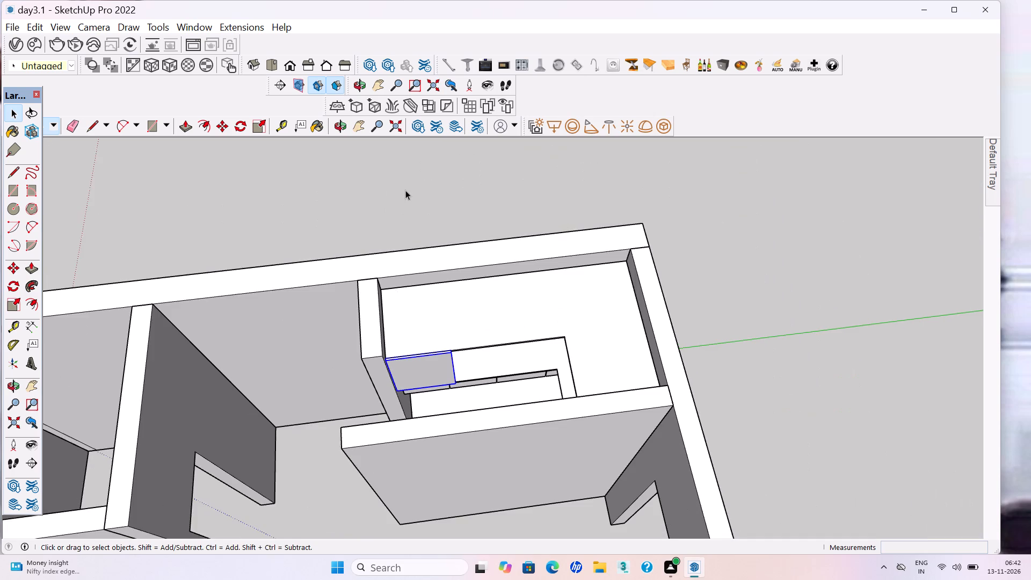
pyautogui.click(405, 190)
pyautogui.hotkey('ctrl', 's')
pyautogui.hotkey('ctrl', 's')
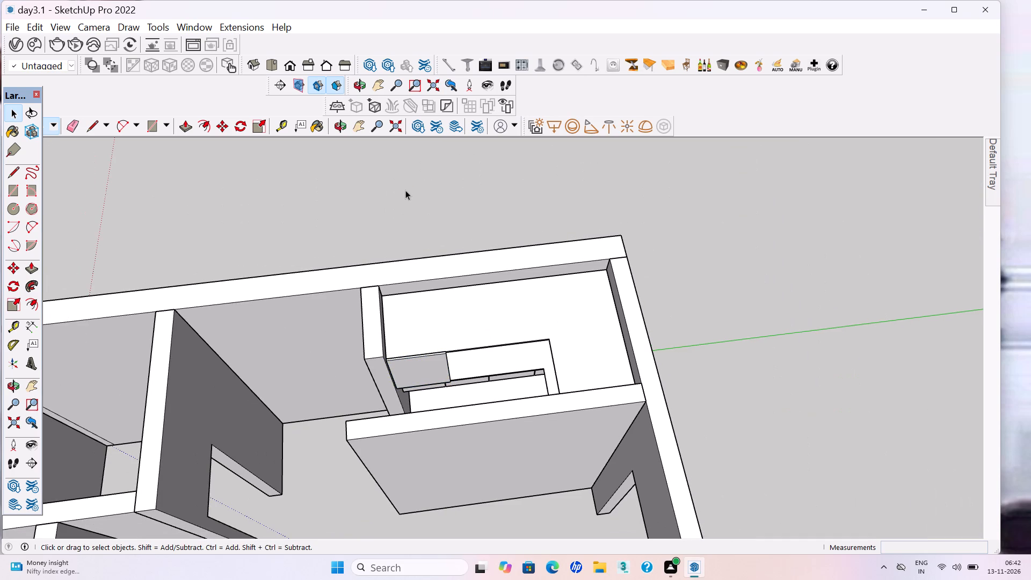
# Draw a second rectangle about 2' 1 3/8" by 1' 5 3/16" over the upper cabinet's opening, directly beside the first door panel.
pyautogui.press('r')
pyautogui.scroll(10, 453, 370)
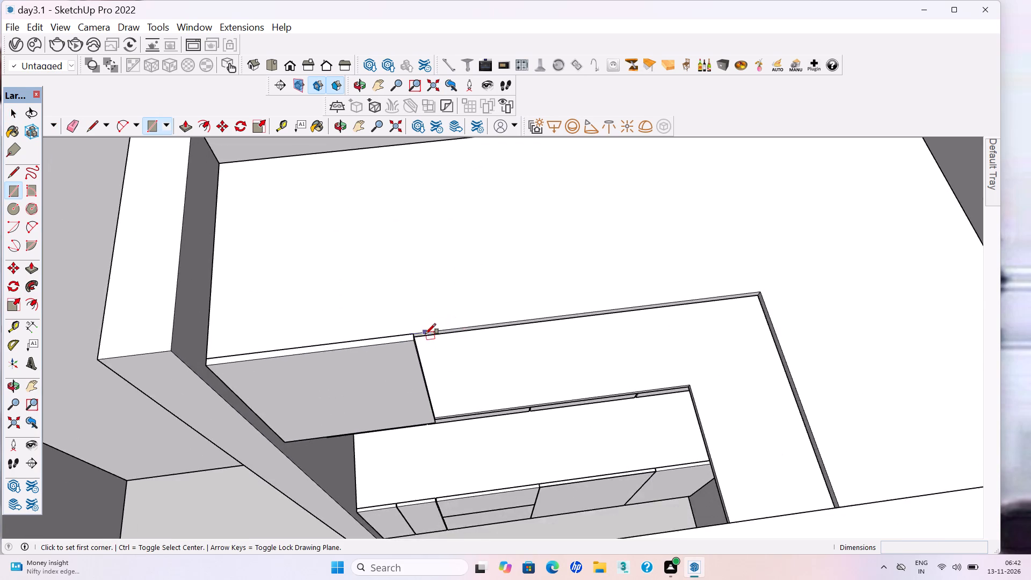
pyautogui.scroll(11, 425, 334)
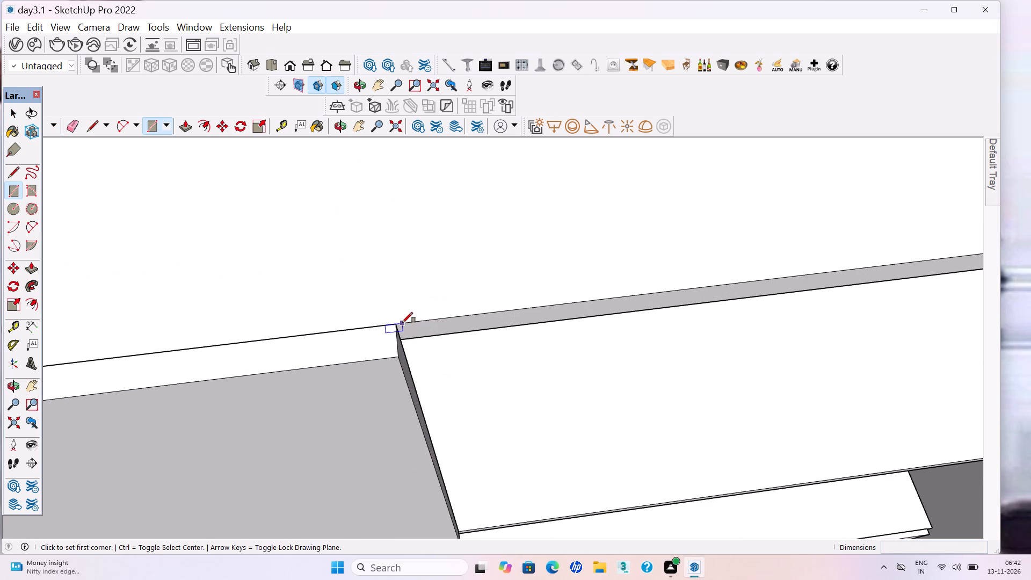
pyautogui.click(402, 323)
pyautogui.scroll(-3, 402, 323)
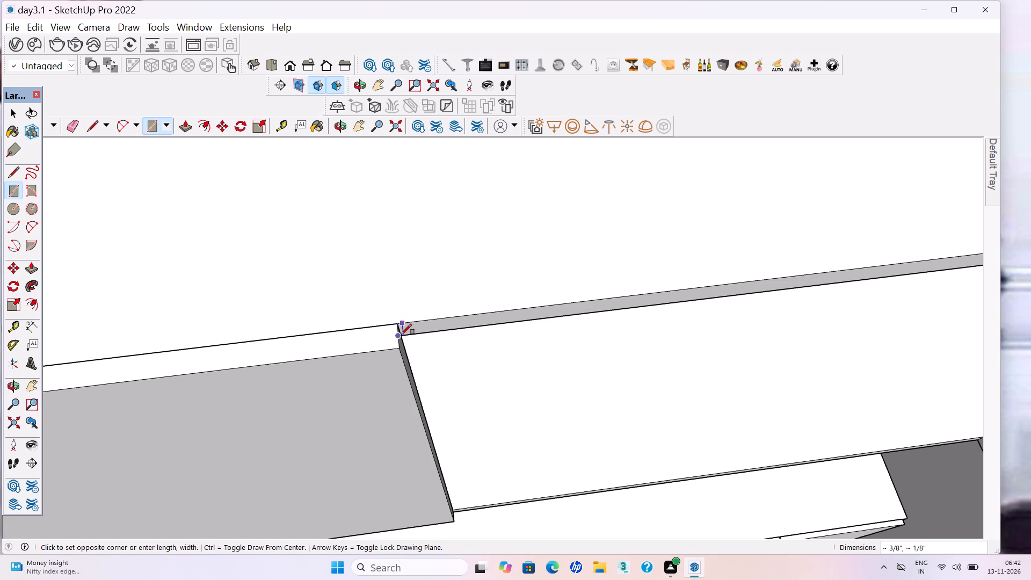
pyautogui.scroll(-2, 401, 336)
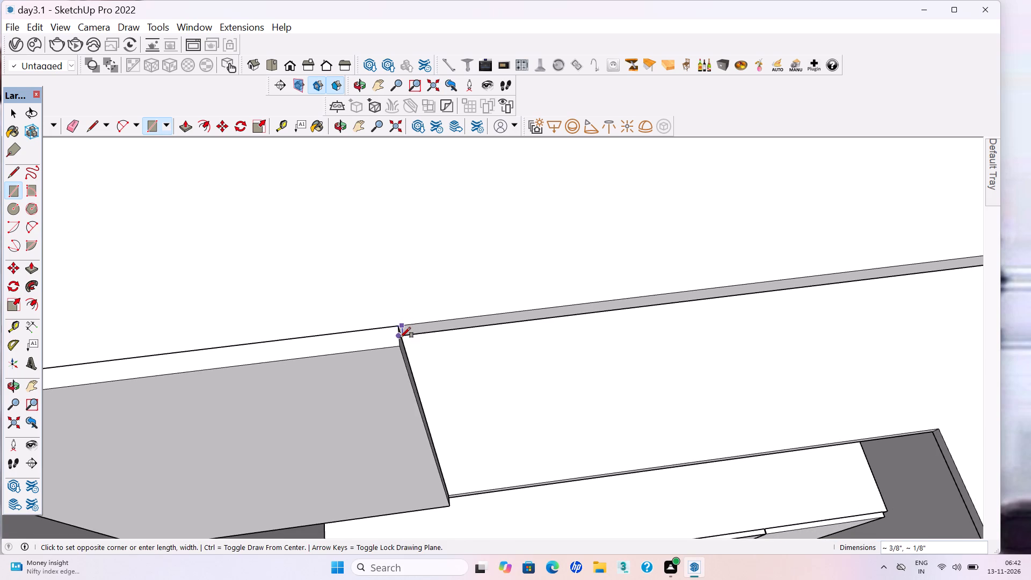
pyautogui.scroll(-3, 400, 338)
pyautogui.scroll(-3, 471, 331)
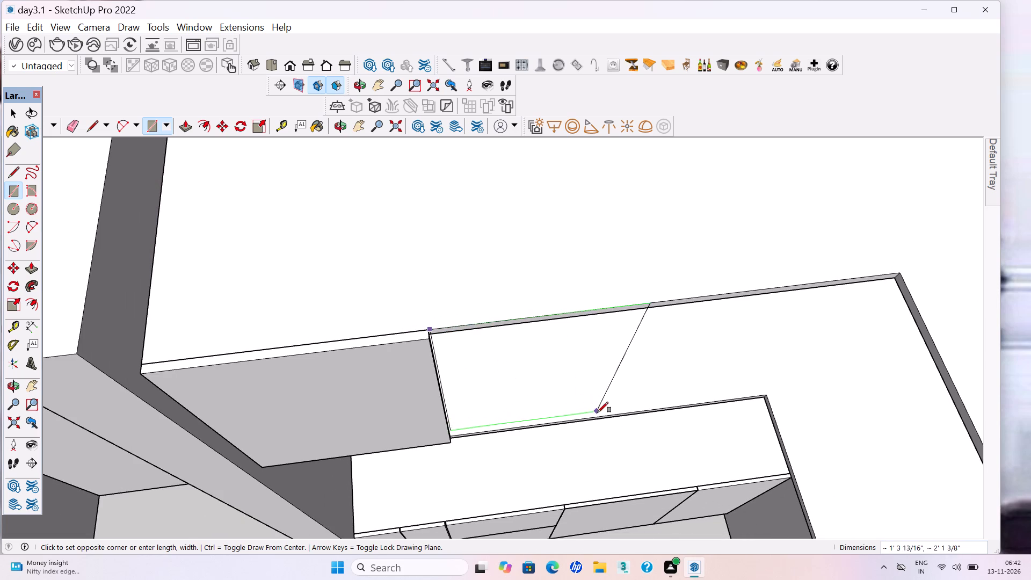
pyautogui.click(610, 418)
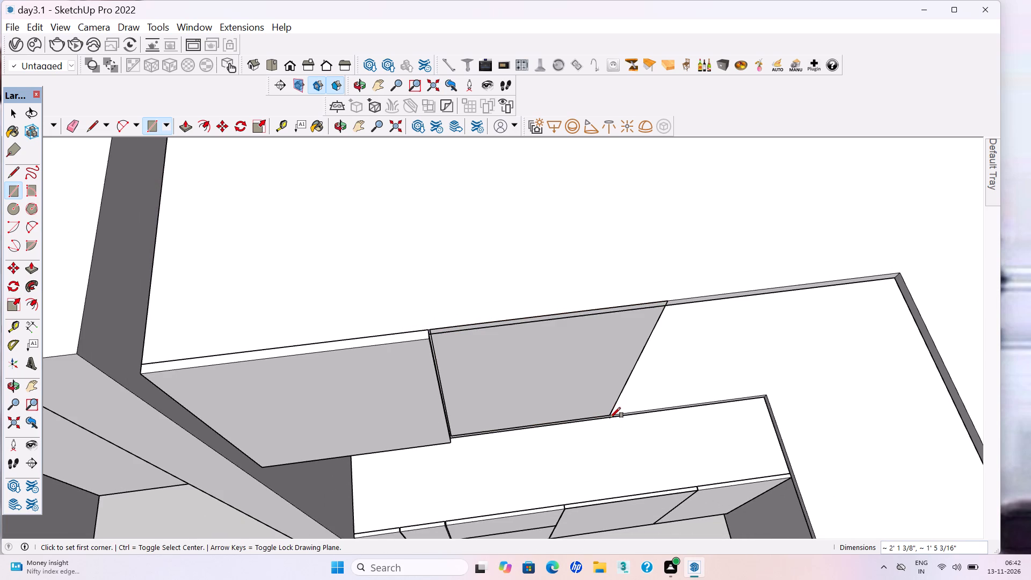
# Extrude the second rectangle about 11/16" outward, flush with the first door panel, and make the resulting panel a group.
pyautogui.press('p')
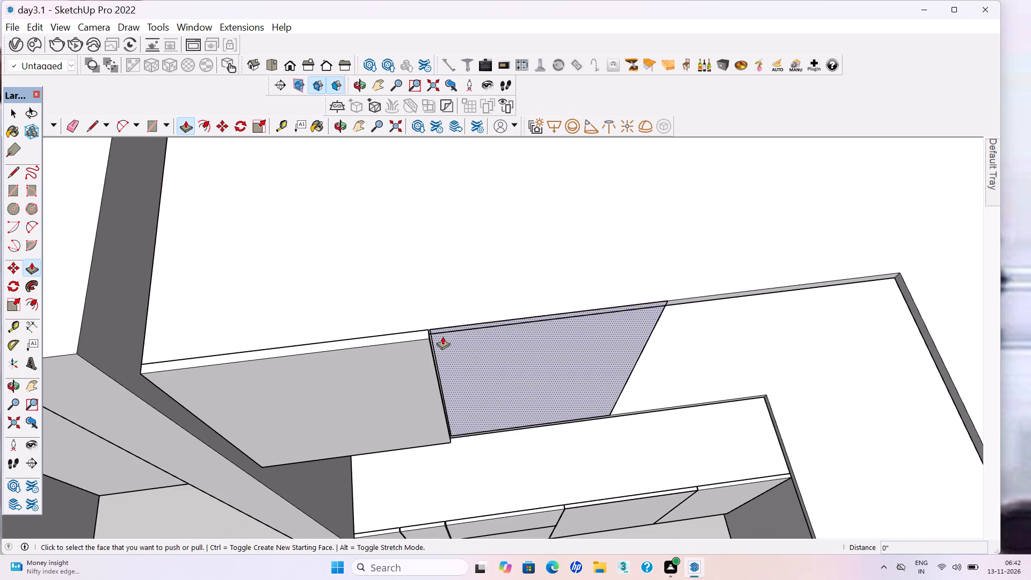
pyautogui.click(442, 336)
pyautogui.click(408, 372)
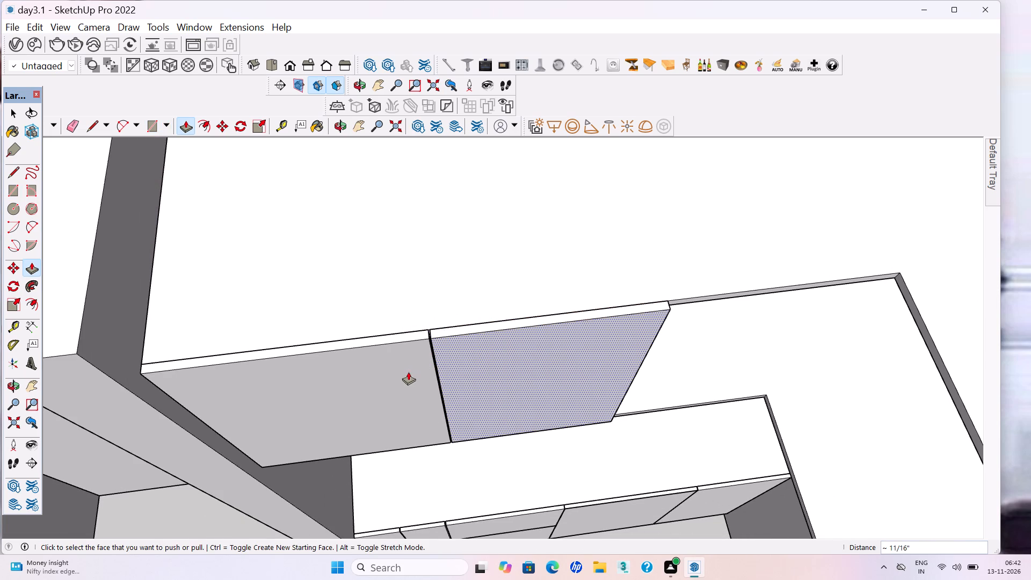
pyautogui.press('space')
pyautogui.doubleClick(475, 367)
pyautogui.tripleClick(475, 367)
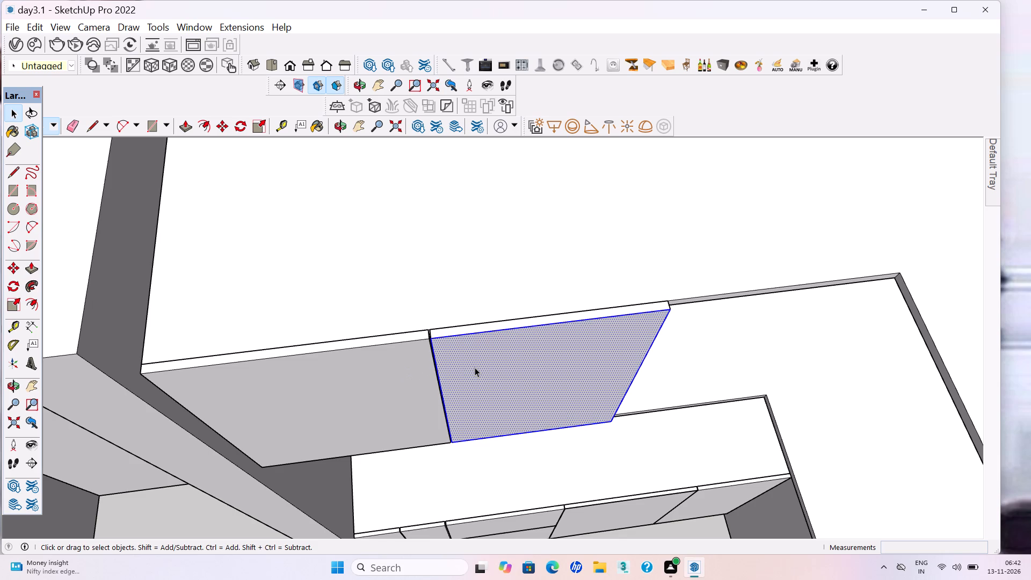
pyautogui.rightClick(475, 367)
pyautogui.click(531, 207)
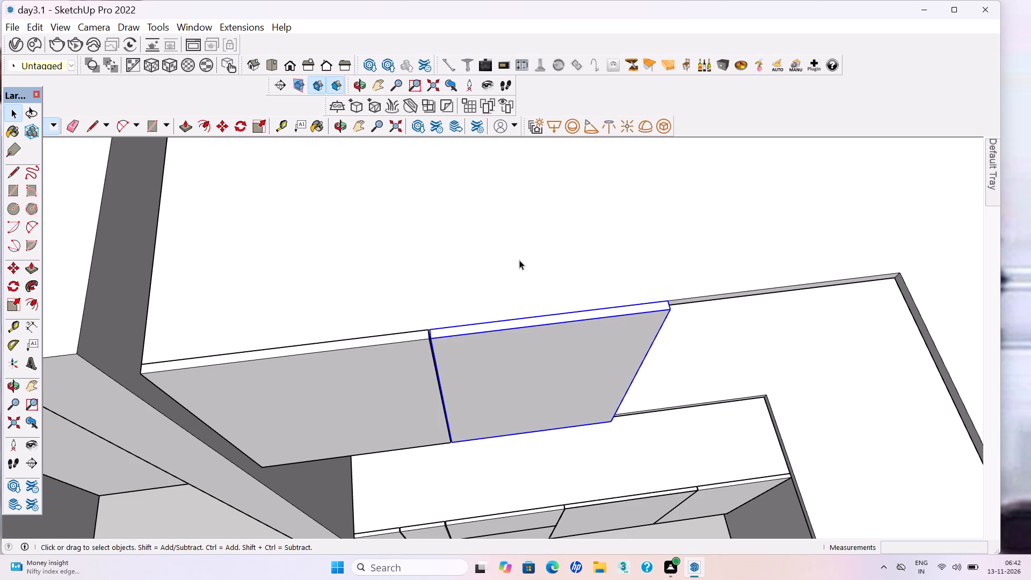
# Draw a third rectangle about 2' 1 3/8" by 1' 5 3/16" over the remaining opening on the upper cabinet's long leg, beside the second door panel.
pyautogui.press('r')
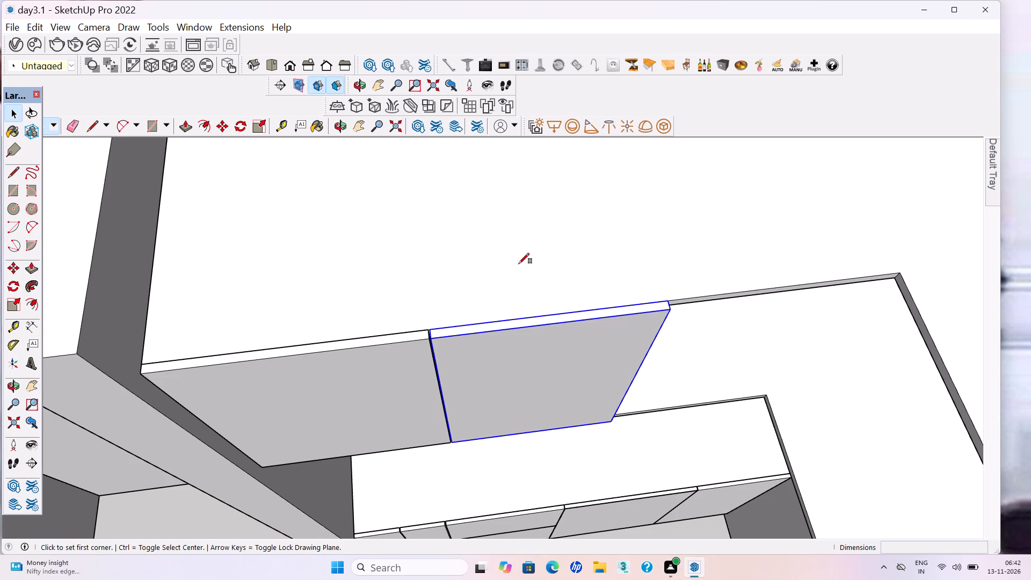
pyautogui.scroll(-5, 438, 280)
pyautogui.moveTo(711, 366); pyautogui.dragTo(612, 338, button='middle')
pyautogui.middleClick(612, 338)
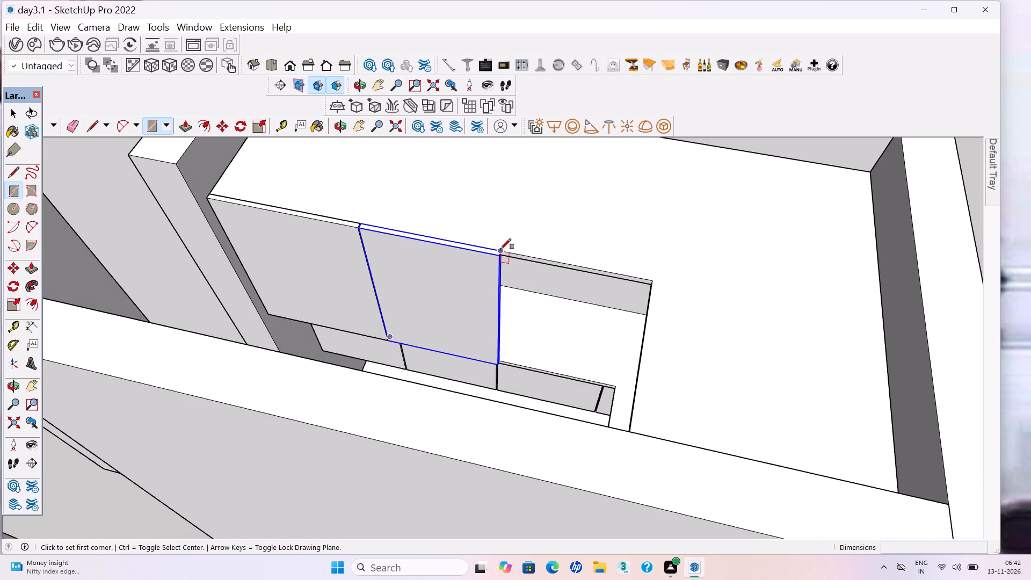
pyautogui.scroll(8, 500, 249)
pyautogui.click(497, 240)
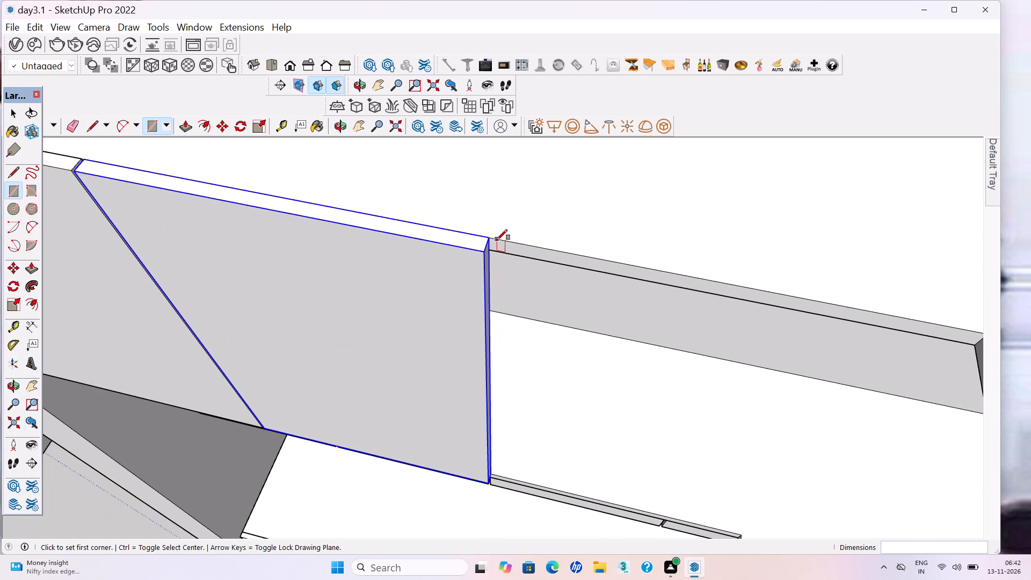
pyautogui.scroll(-5, 539, 280)
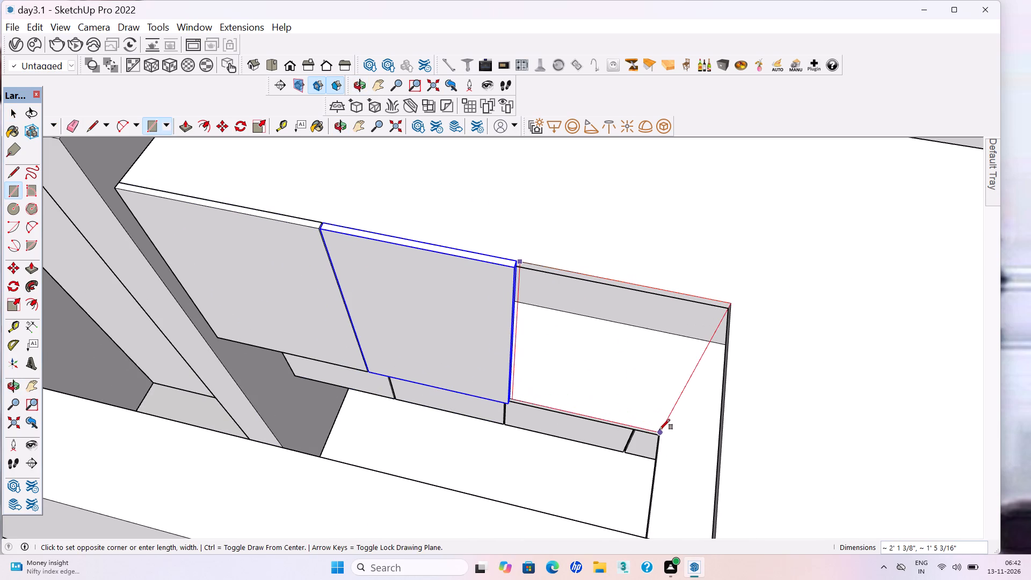
pyautogui.click(659, 430)
# Extrude the third rectangle outward flush with the neighbouring door panels and make the whole panel a group.
pyautogui.press('p')
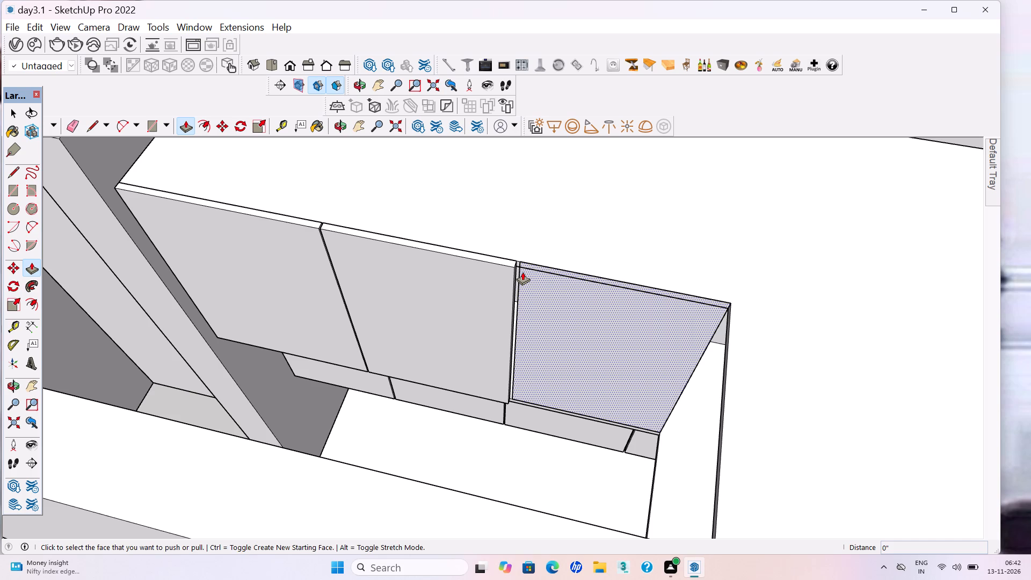
pyautogui.click(522, 272)
pyautogui.click(488, 286)
pyautogui.press('space')
pyautogui.tripleClick(573, 321)
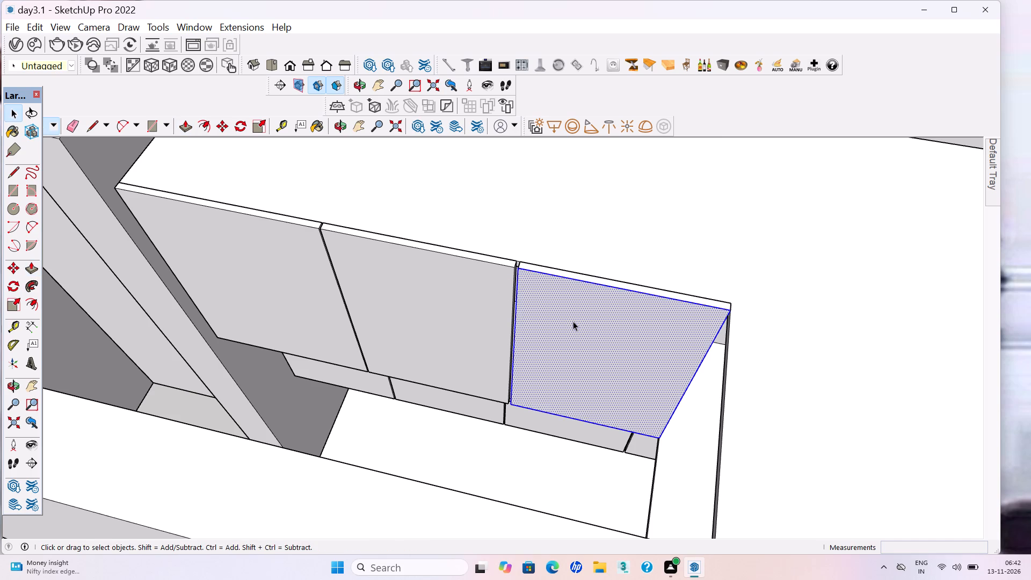
pyautogui.rightClick(573, 321)
pyautogui.click(605, 157)
pyautogui.scroll(-5, 525, 384)
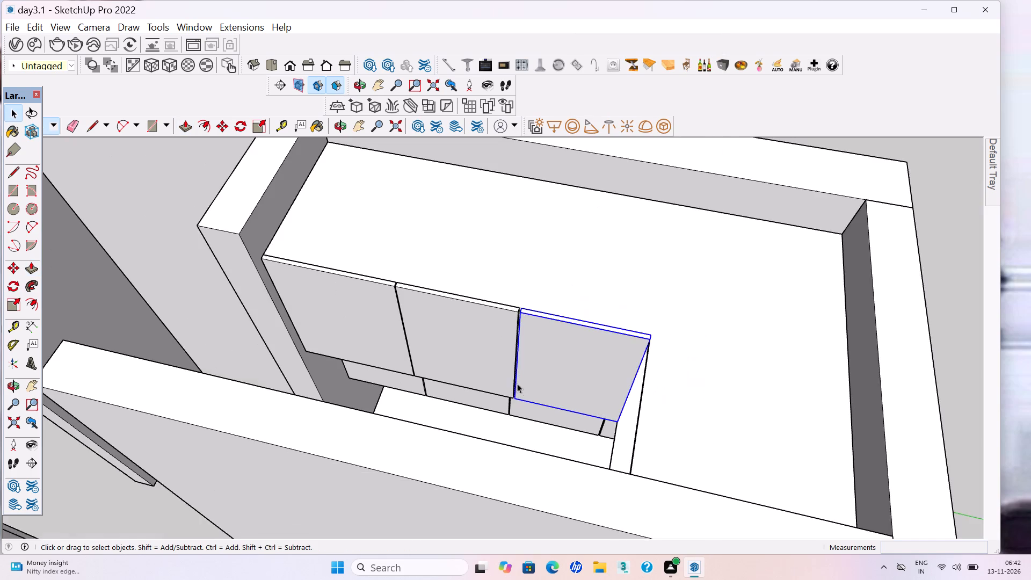
pyautogui.scroll(-7, 517, 383)
pyautogui.click(904, 371)
# Draw a rectangle about 1' 9 5/16" by 2' 1 3/8" over the front opening of the upper cabinet's short leg.
pyautogui.scroll(-5, 416, 303)
pyautogui.moveTo(361, 292); pyautogui.dragTo(767, 350, button='middle')
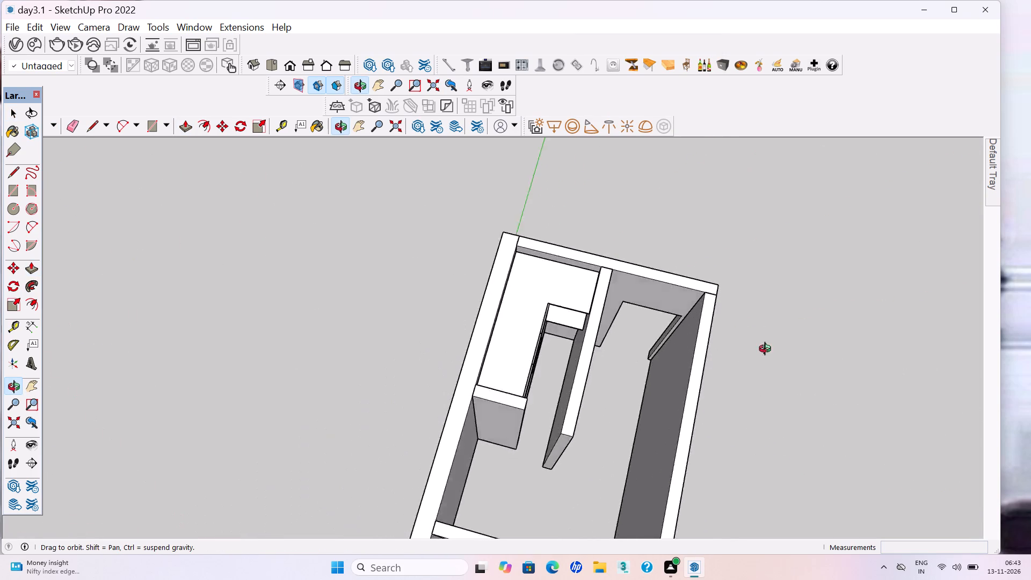
pyautogui.moveTo(767, 350); pyautogui.dragTo(812, 332, button='middle')
pyautogui.moveTo(814, 317); pyautogui.dragTo(812, 311, button='middle')
pyautogui.scroll(5, 598, 233)
pyautogui.scroll(7, 586, 299)
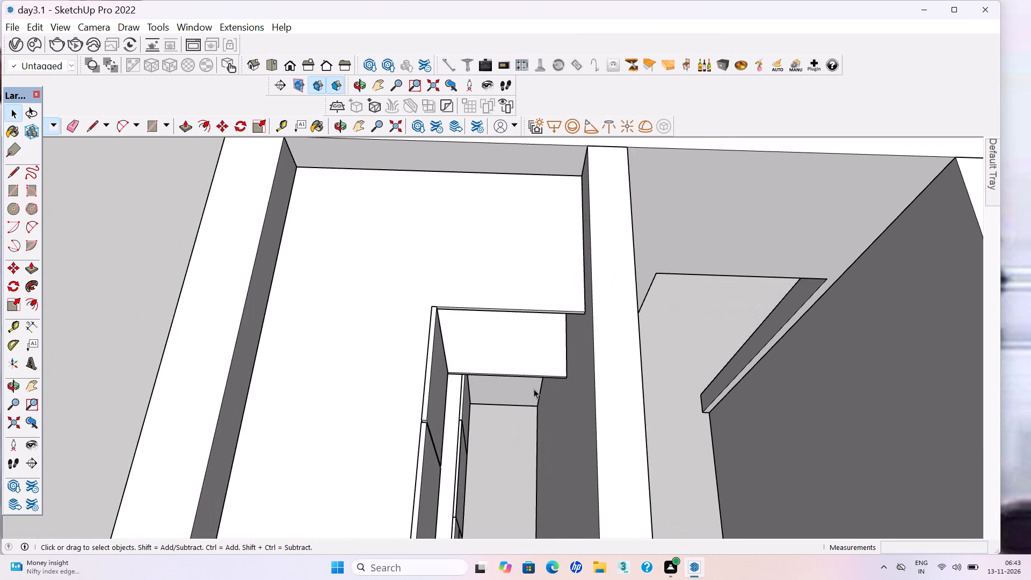
pyautogui.moveTo(531, 390); pyautogui.dragTo(525, 315, button='middle')
pyautogui.scroll(3, 501, 172)
pyautogui.press('r')
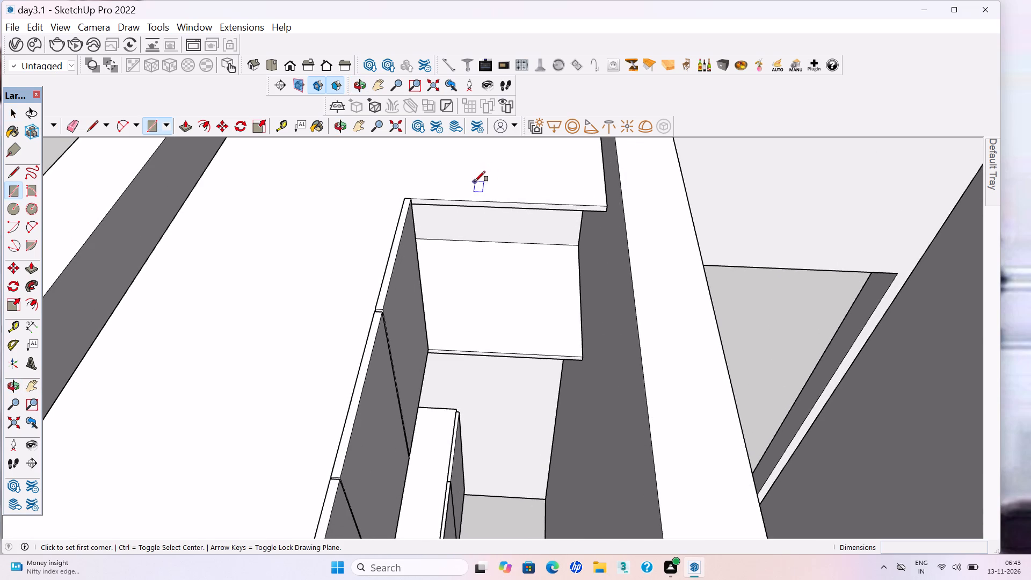
pyautogui.scroll(5, 438, 182)
pyautogui.scroll(4, 415, 220)
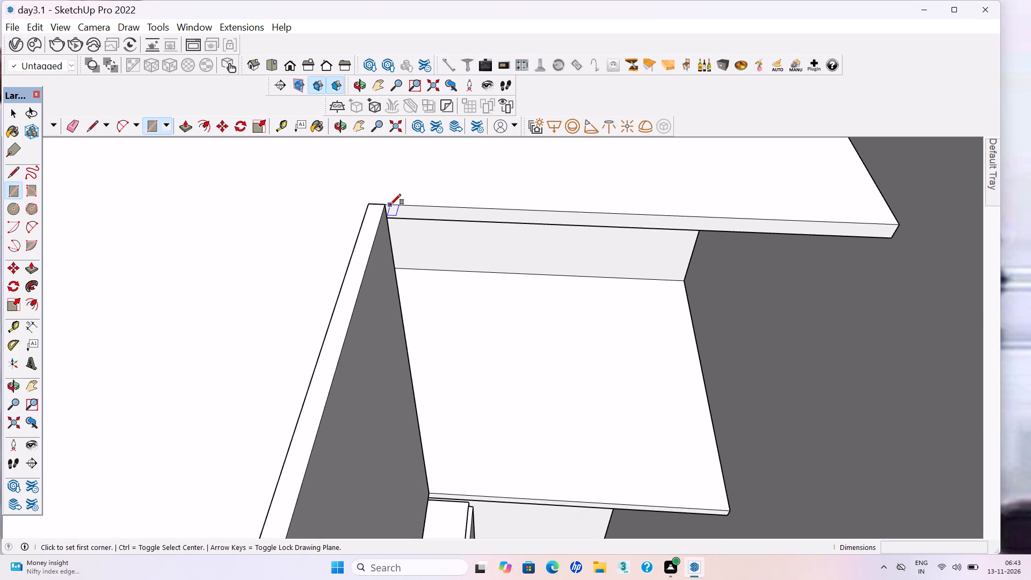
pyautogui.click(390, 205)
pyautogui.scroll(-4, 514, 265)
pyautogui.click(646, 416)
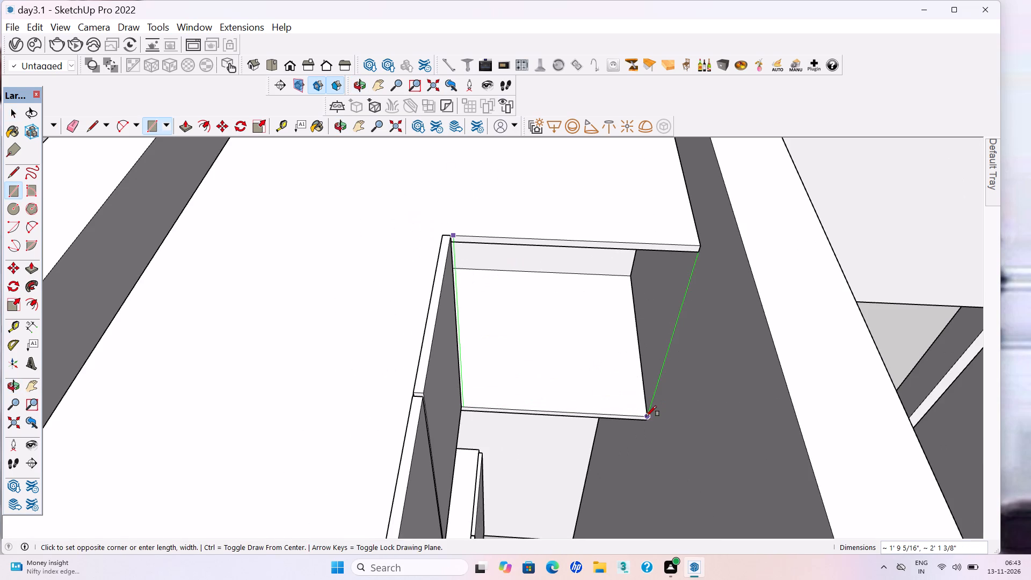
# Extrude the rectangle on the upper cabinet's short leg 18 mm outward as a door panel.
pyautogui.press('p')
pyautogui.click(504, 293)
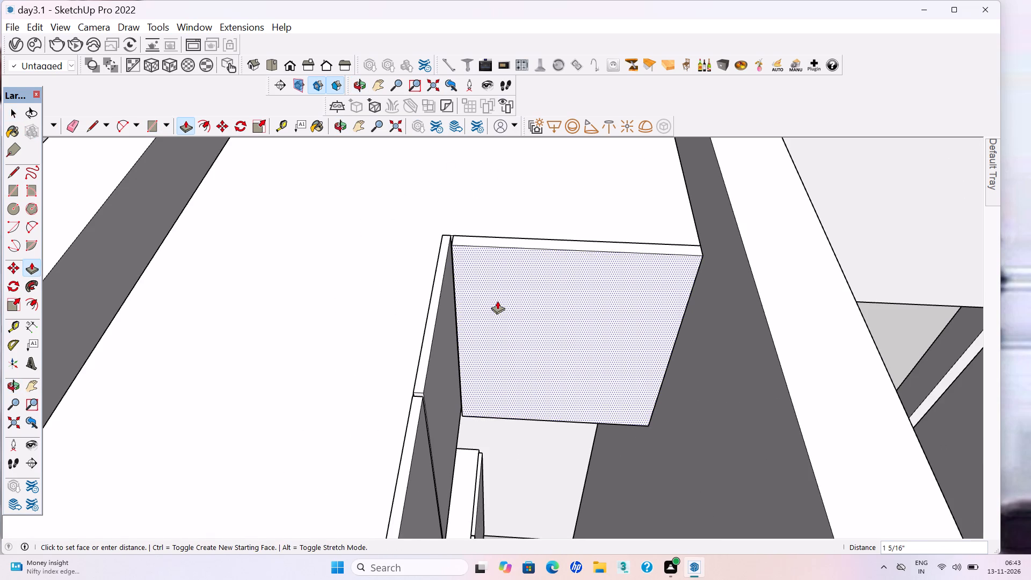
pyautogui.write('18mm')
pyautogui.press('Return')
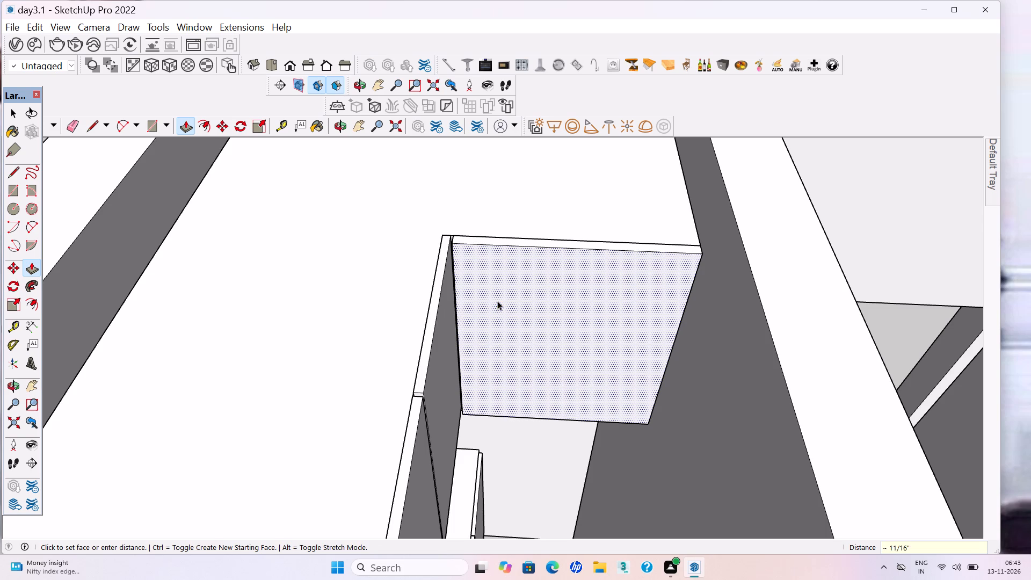
# Make the short leg's whole 18 mm door panel a group and save the model.
pyautogui.press('space')
pyautogui.tripleClick(497, 301)
pyautogui.rightClick(497, 301)
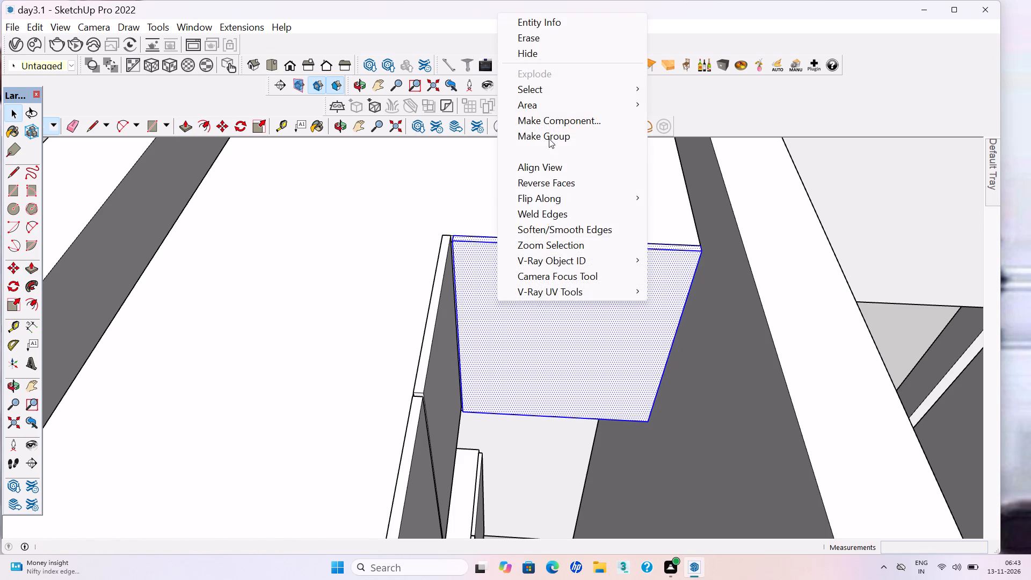
pyautogui.click(548, 140)
pyautogui.scroll(-15, 471, 390)
pyautogui.click(503, 299)
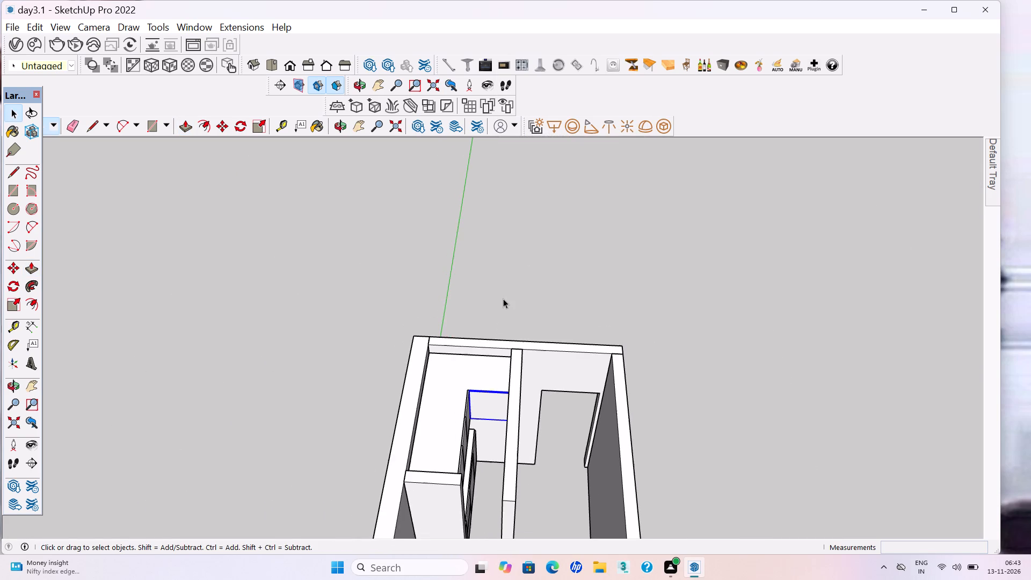
pyautogui.hotkey('ctrl', 's')
pyautogui.hotkey('ctrl', 's')
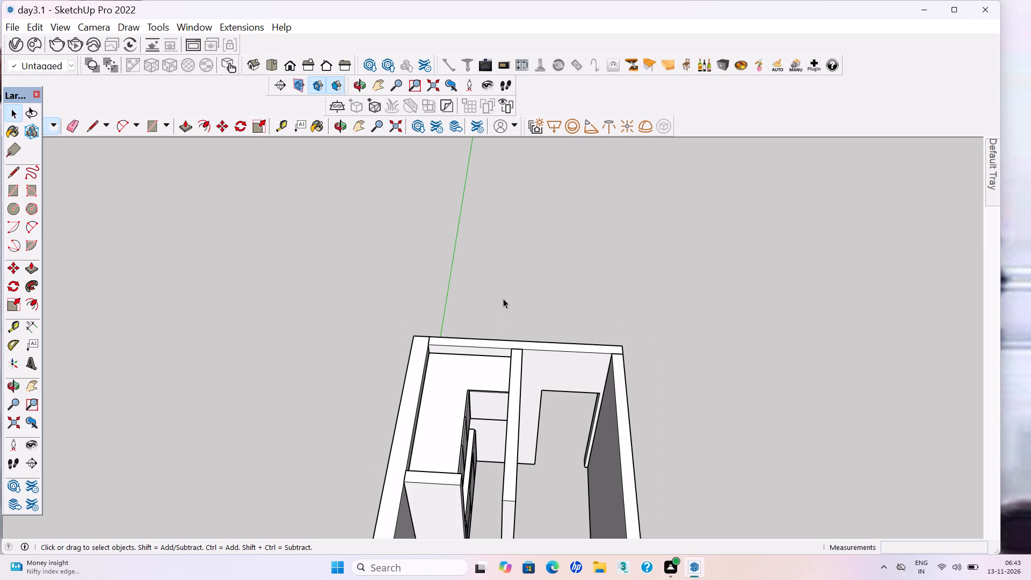
# Place a guide line 2' from the base of the long outer wall in the corner room nearest the human figure.
pyautogui.scroll(-6, 503, 299)
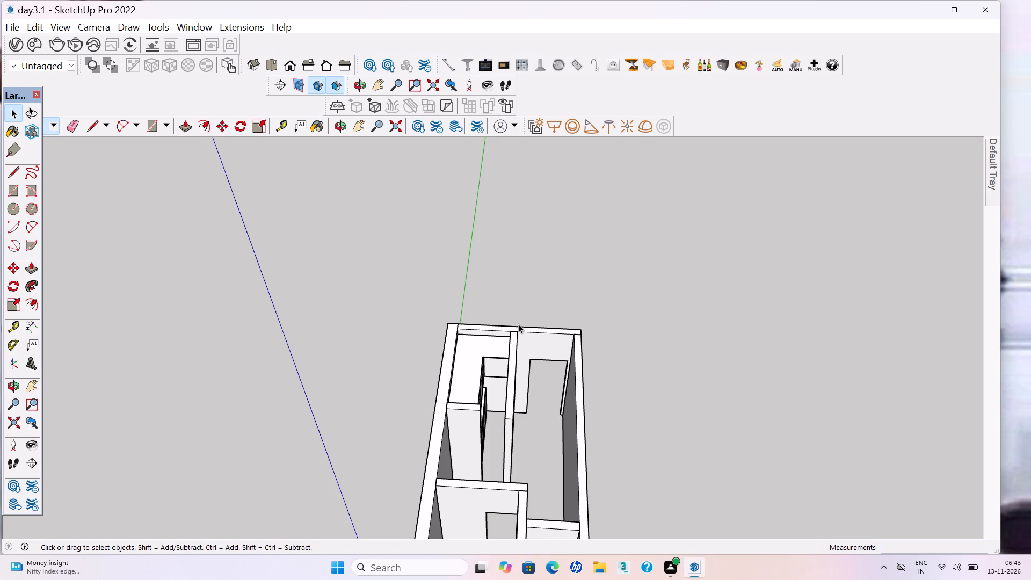
pyautogui.scroll(-7, 518, 324)
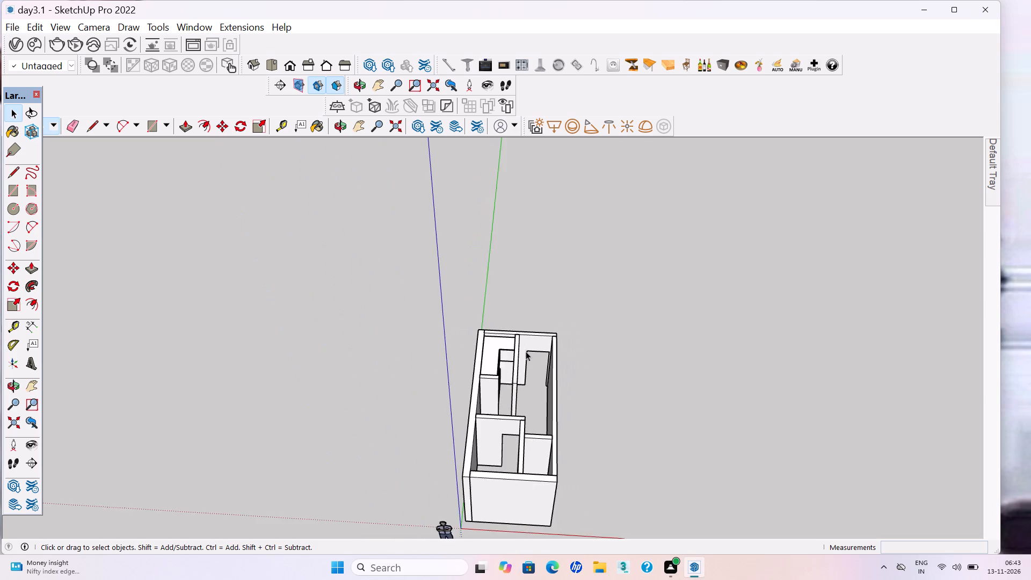
pyautogui.moveTo(535, 387); pyautogui.dragTo(652, 454, button='middle')
pyautogui.middleClick(652, 454)
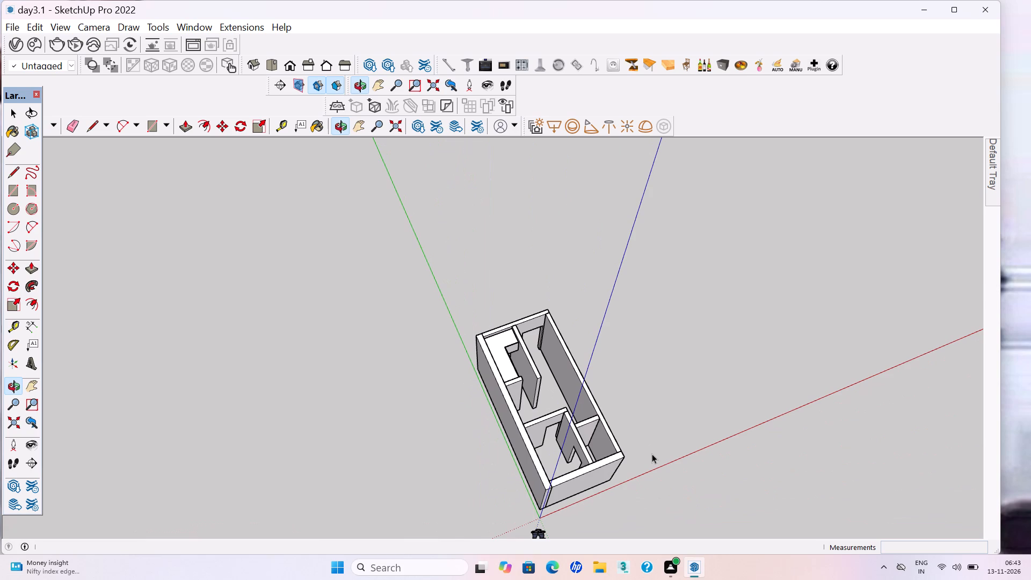
pyautogui.scroll(-3, 563, 438)
pyautogui.moveTo(583, 450); pyautogui.dragTo(53, 381, button='middle')
pyautogui.scroll(4, 272, 314)
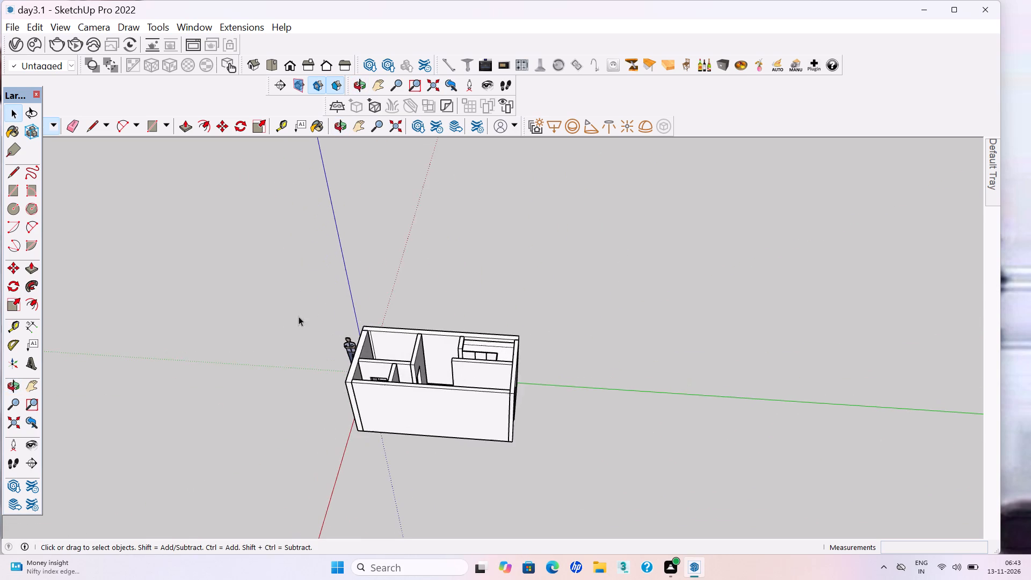
pyautogui.scroll(10, 400, 325)
pyautogui.scroll(-2, 439, 345)
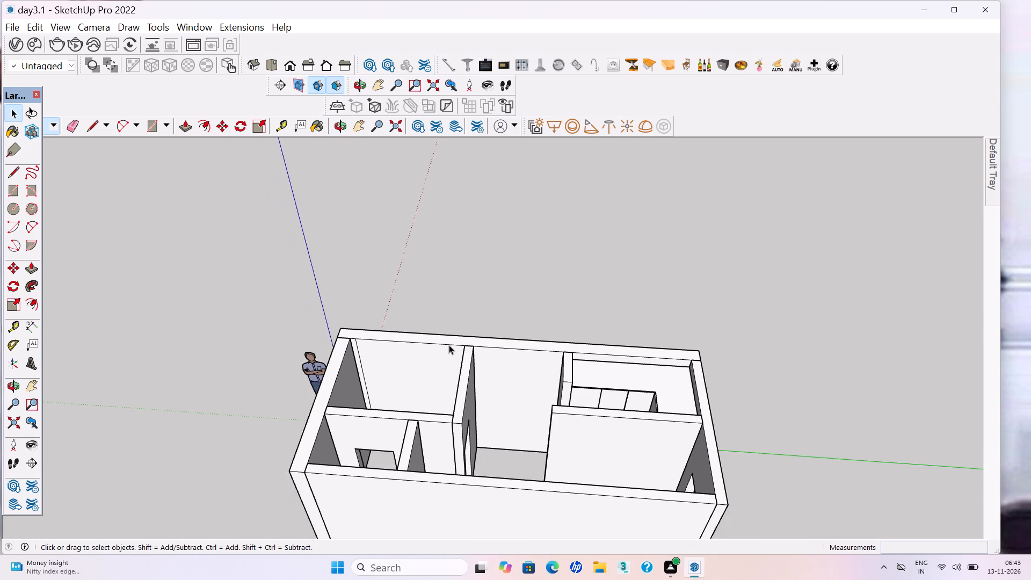
pyautogui.moveTo(449, 347); pyautogui.dragTo(449, 386, button='middle')
pyautogui.middleClick(449, 386)
pyautogui.scroll(3, 406, 400)
pyautogui.moveTo(413, 415); pyautogui.dragTo(437, 479, button='middle')
pyautogui.middleClick(437, 479)
pyautogui.press('h')
pyautogui.moveTo(420, 469); pyautogui.dragTo(509, 378)
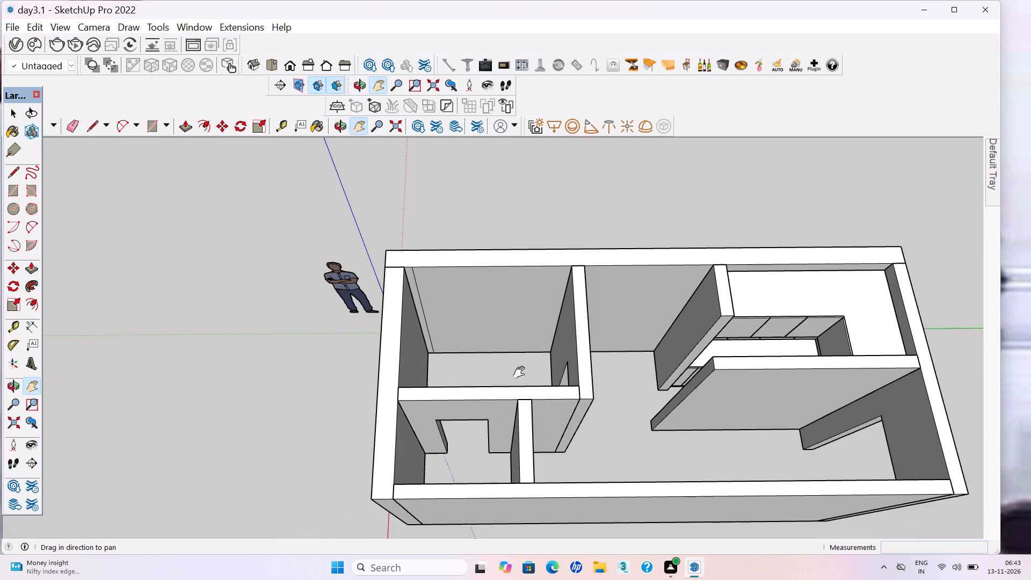
pyautogui.moveTo(518, 385); pyautogui.dragTo(504, 416, button='middle')
pyautogui.middleClick(504, 416)
pyautogui.scroll(7, 492, 362)
pyautogui.press('t')
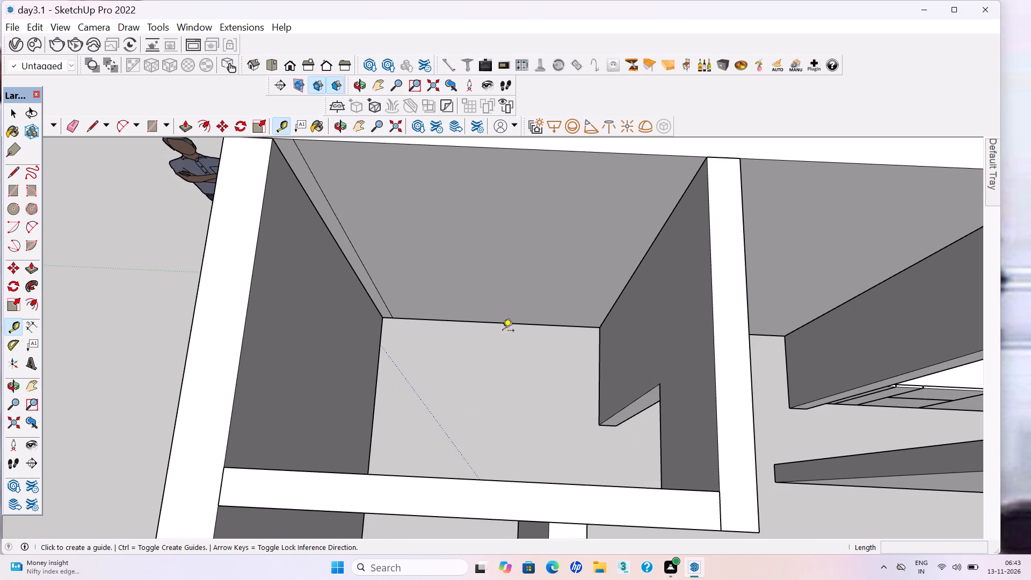
pyautogui.click(504, 324)
pyautogui.write("2'")
pyautogui.press('Return')
# Draw a floor rectangle across the corner room's full width from the outer wall to the guide and make it a group.
pyautogui.press('r')
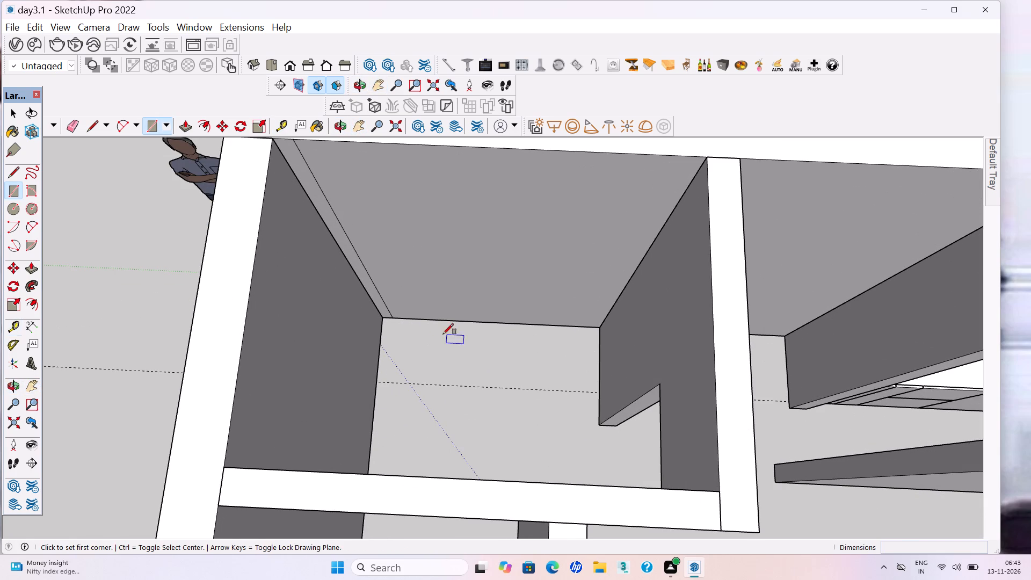
pyautogui.click(384, 317)
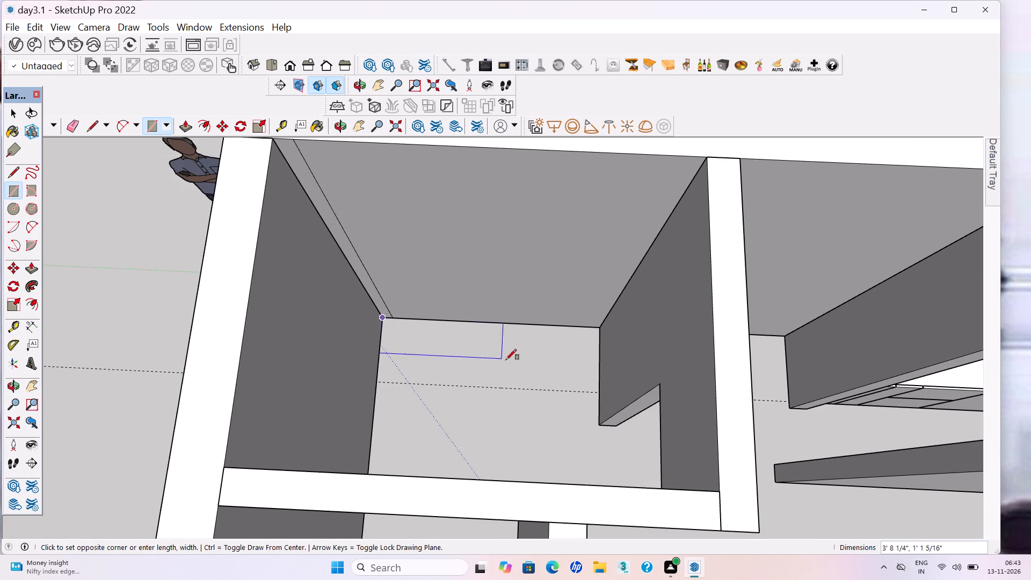
pyautogui.click(599, 392)
pyautogui.press('space')
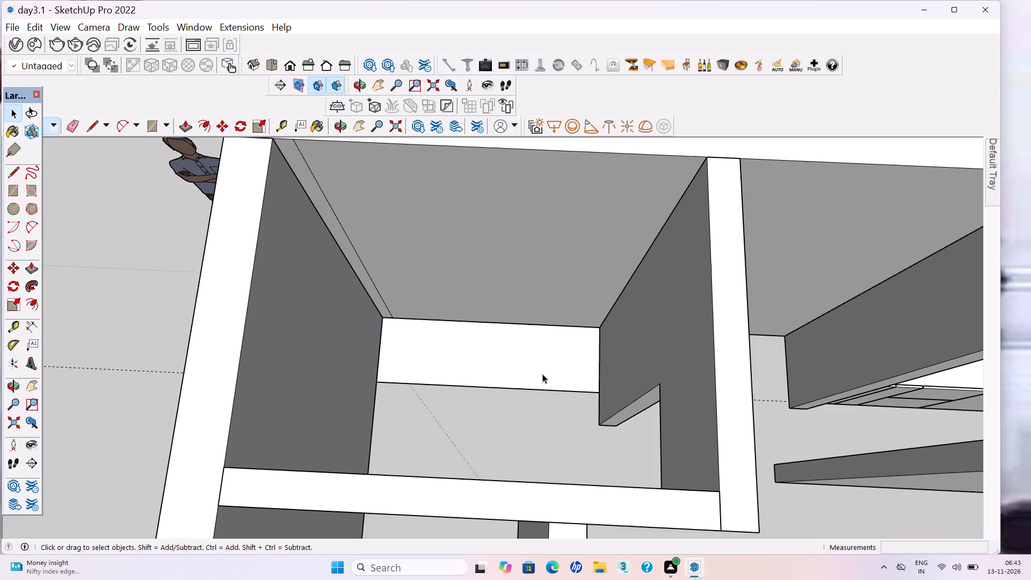
pyautogui.doubleClick(513, 368)
pyautogui.rightClick(513, 368)
pyautogui.click(546, 218)
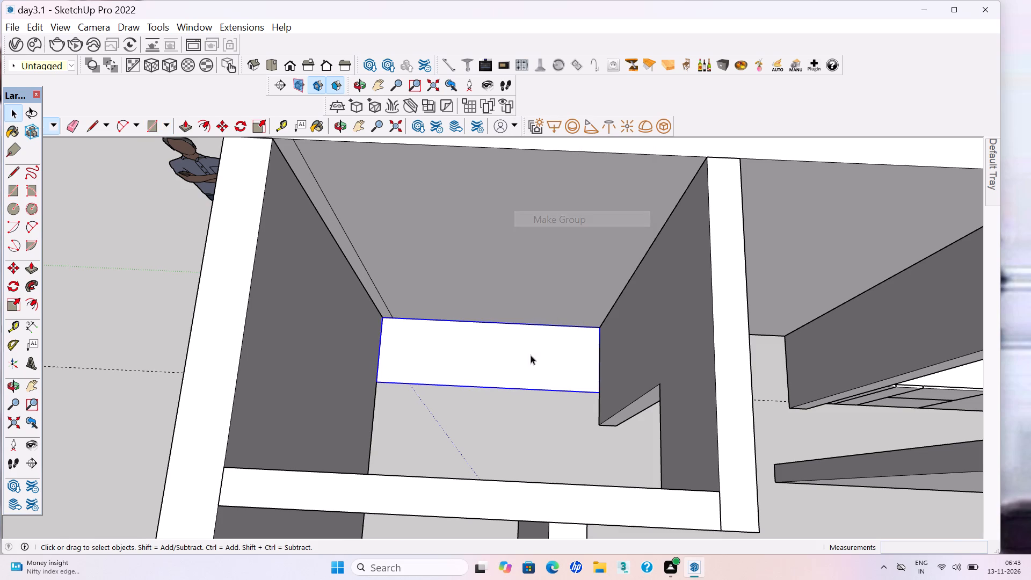
# Extrude the grouped floor rectangle up 3" inside its group, leave the group and save the model.
pyautogui.doubleClick(531, 372)
pyautogui.press('p')
pyautogui.click(531, 372)
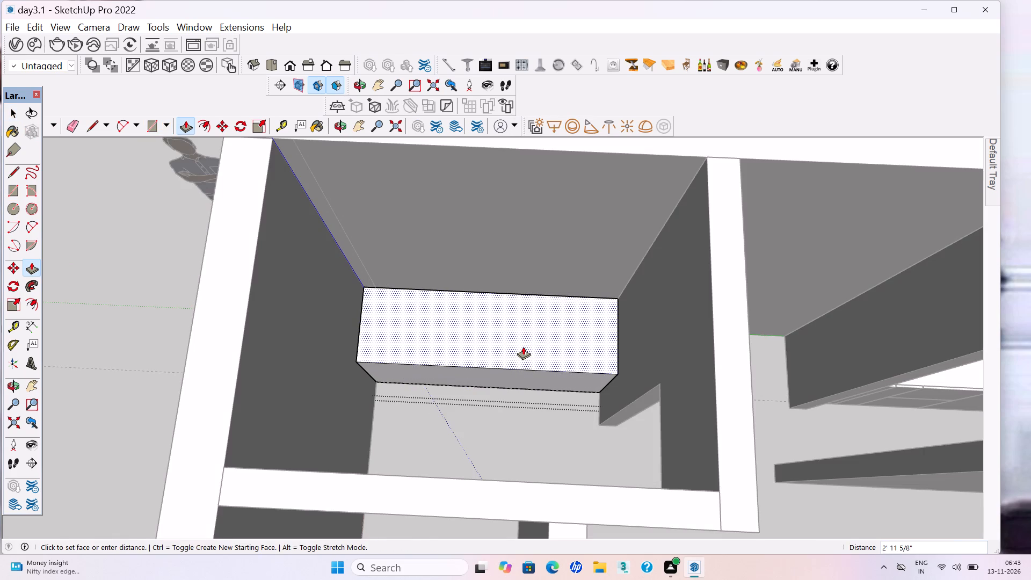
pyautogui.write('3"')
pyautogui.press('Return')
pyautogui.press('space')
pyautogui.scroll(-3, 476, 414)
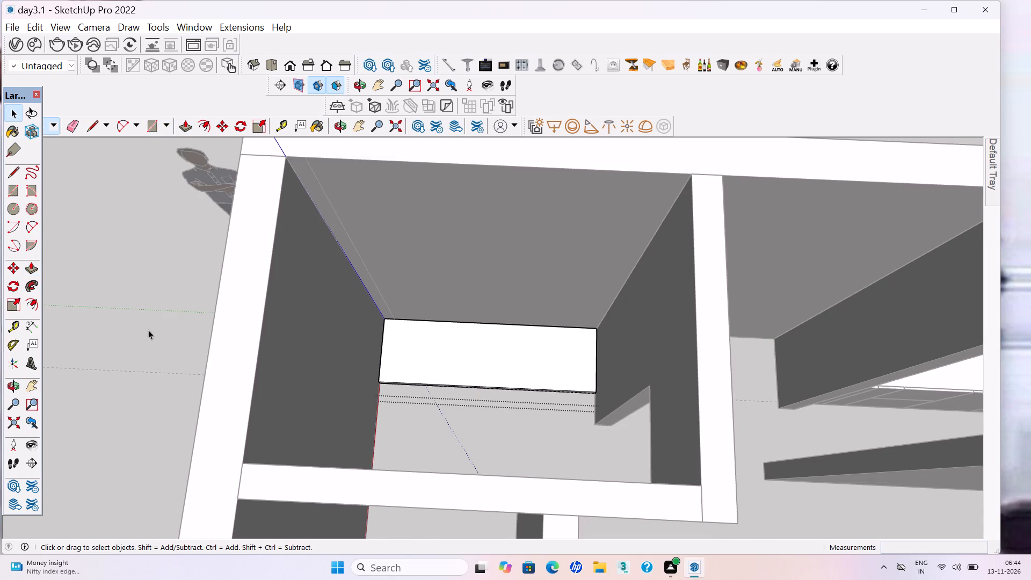
pyautogui.click(123, 315)
pyautogui.hotkey('ctrl', 's')
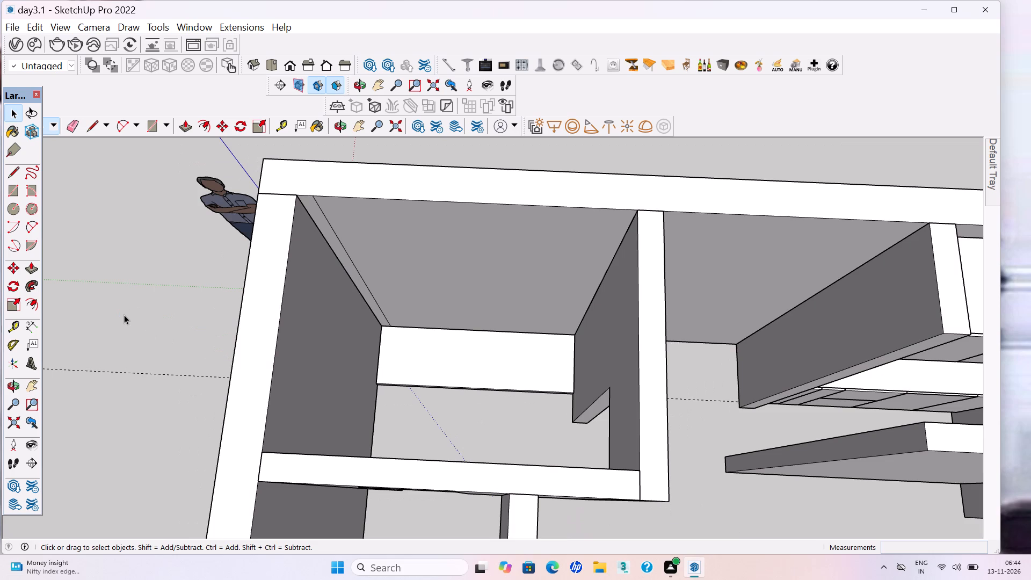
# Draw a rectangle about 6' 7 9/16" by 2' over the top of the corner room's base and make it a group.
pyautogui.press('r')
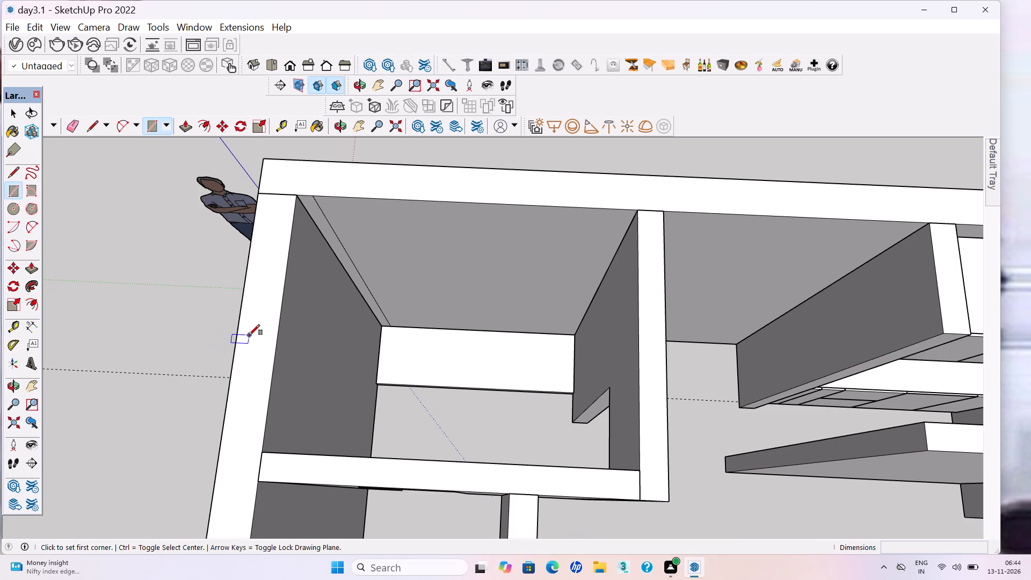
pyautogui.click(384, 325)
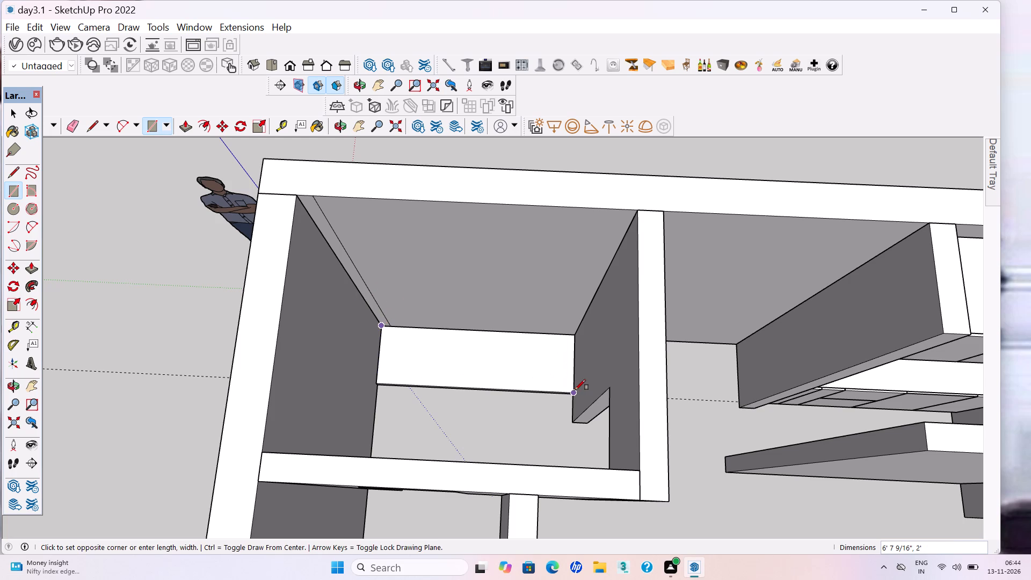
pyautogui.click(575, 390)
pyautogui.press('space')
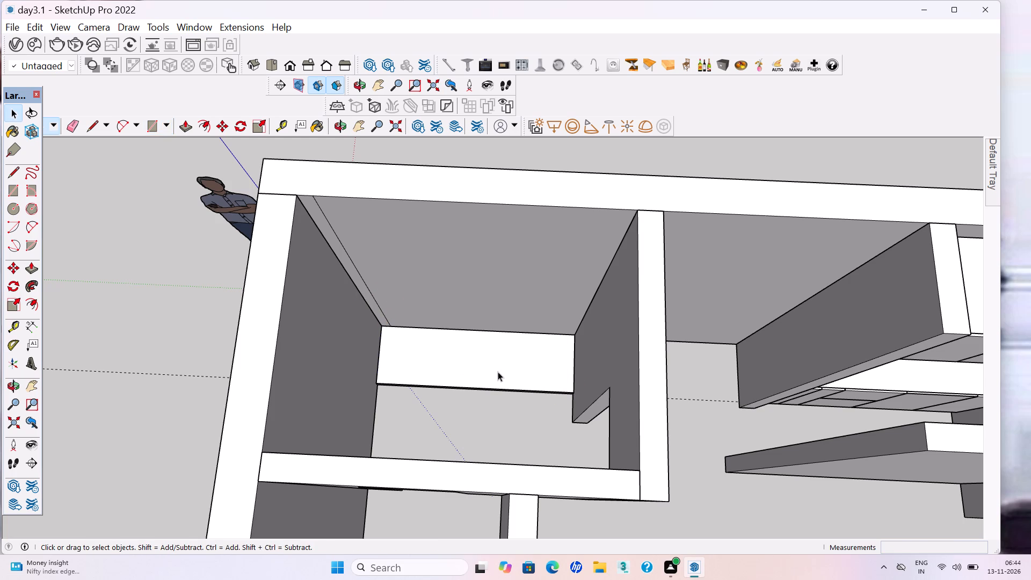
pyautogui.doubleClick(498, 372)
pyautogui.rightClick(498, 372)
pyautogui.click(541, 224)
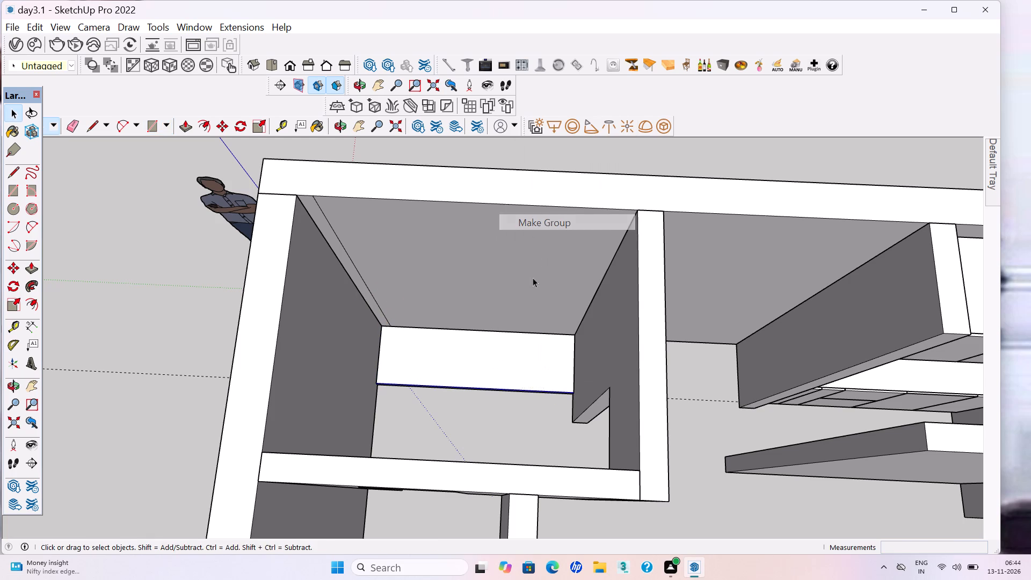
# Extrude the new rectangle up 7' inside its group to form the wardrobe body.
pyautogui.doubleClick(525, 371)
pyautogui.click(525, 371)
pyautogui.press('p')
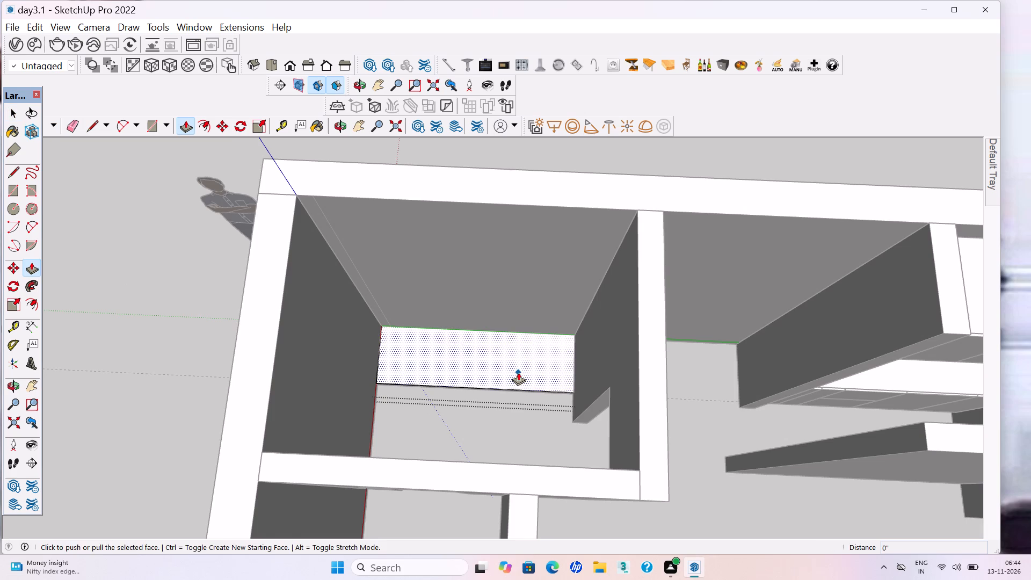
pyautogui.click(518, 372)
pyautogui.write("7'")
pyautogui.press('Return')
pyautogui.press('space')
# Offset the wardrobe's front face outline inward by 18 mm.
pyautogui.scroll(-3, 515, 392)
pyautogui.scroll(3, 456, 376)
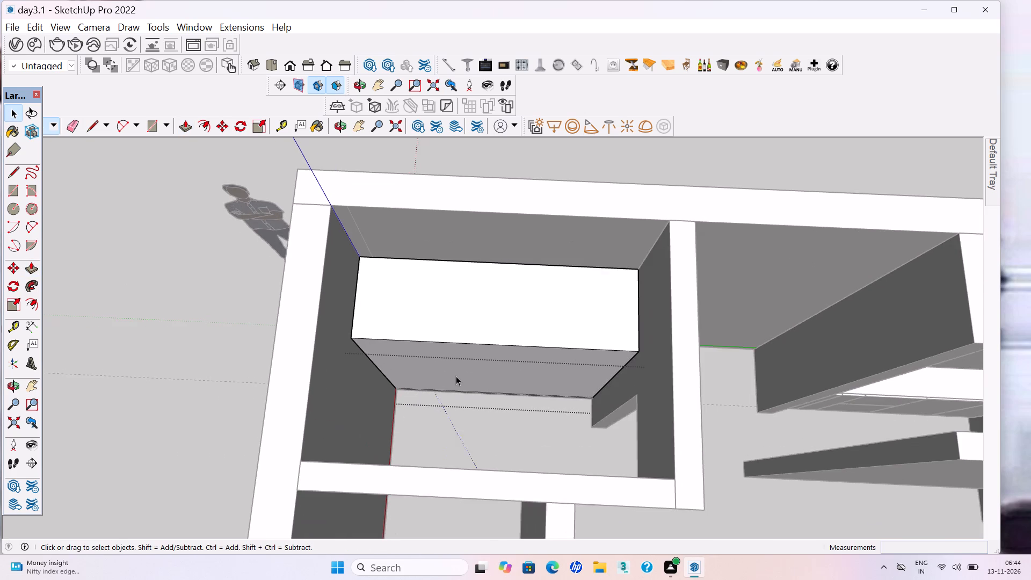
pyautogui.scroll(4, 456, 374)
pyautogui.moveTo(460, 378); pyautogui.dragTo(488, 340, button='middle')
pyautogui.scroll(3, 488, 340)
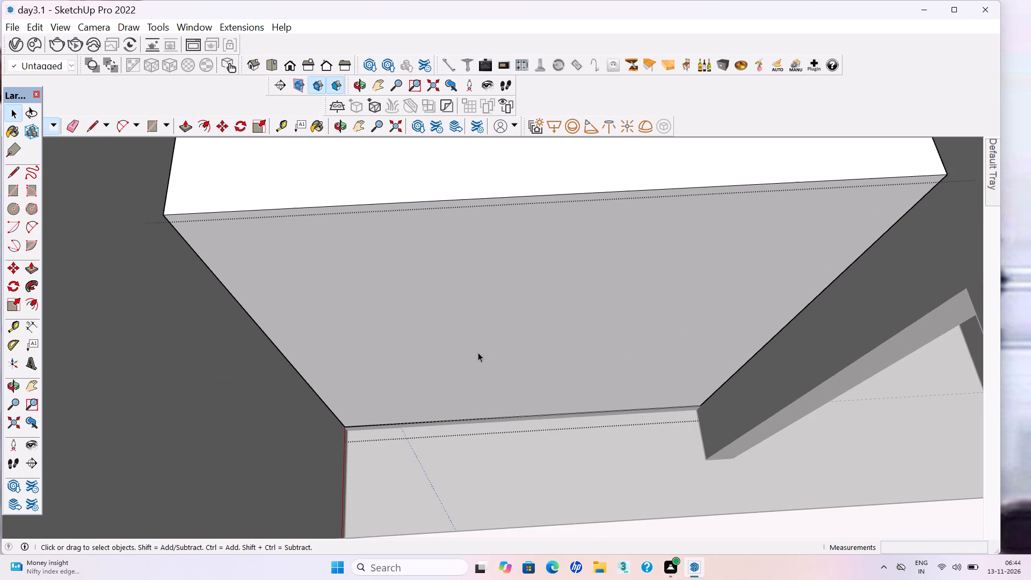
pyautogui.click(471, 358)
pyautogui.press('f')
pyautogui.click(446, 341)
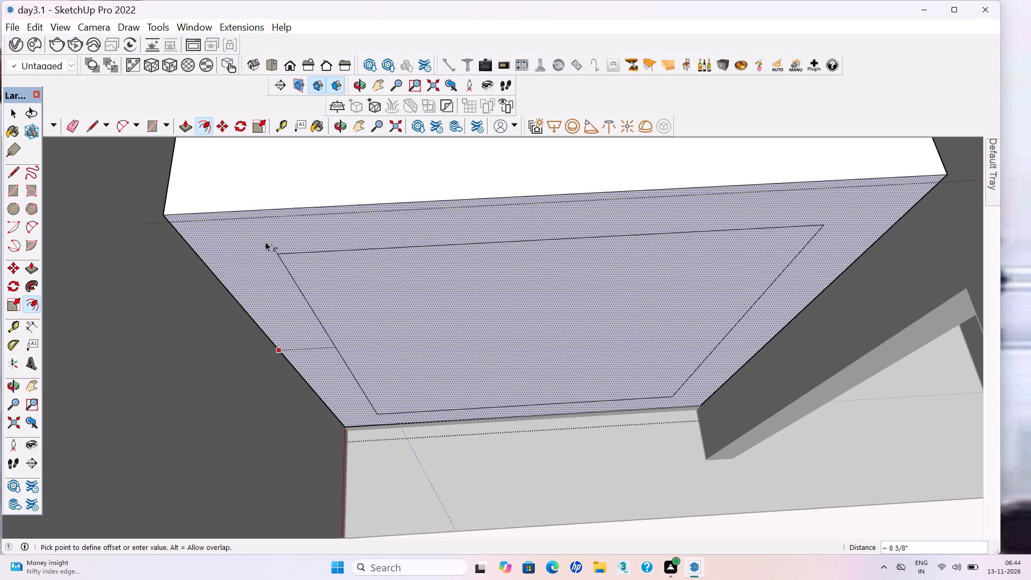
pyautogui.write('18mm')
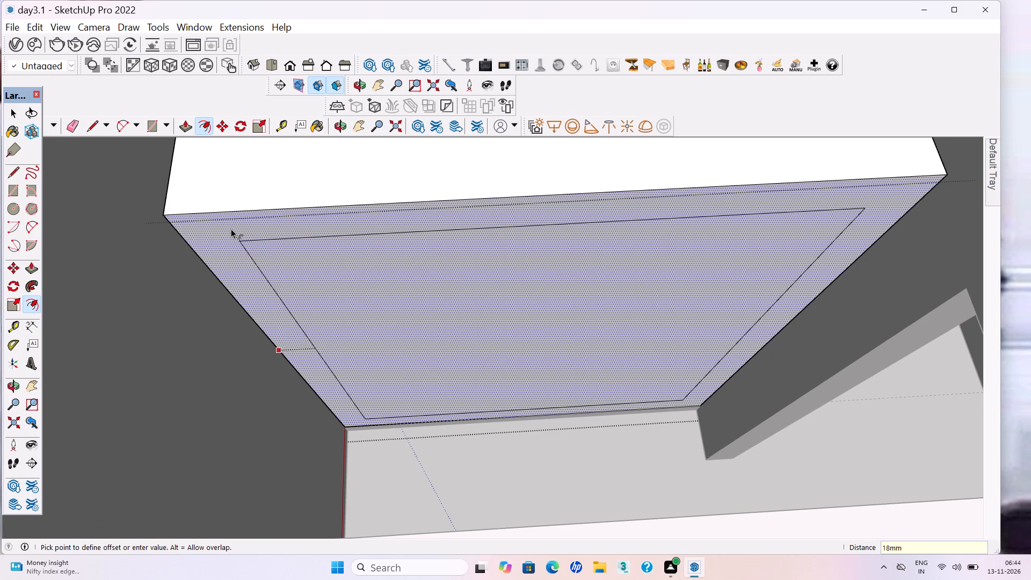
pyautogui.press('Return')
pyautogui.press('space')
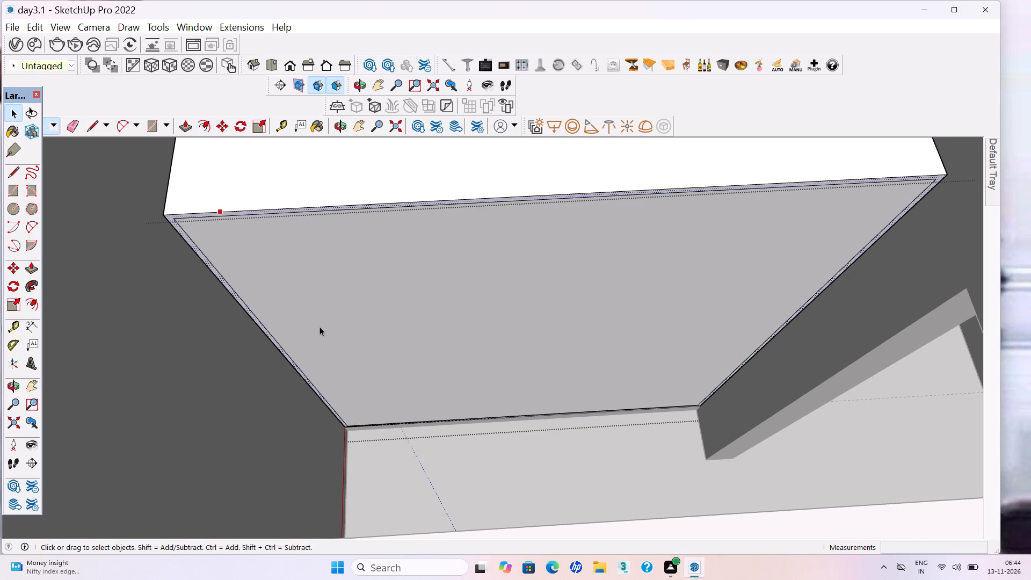
# Push the inner front face about 1' 9 1/4" into the wardrobe to hollow it, leave the group and save the model.
pyautogui.click(320, 327)
pyautogui.press('p')
pyautogui.click(368, 404)
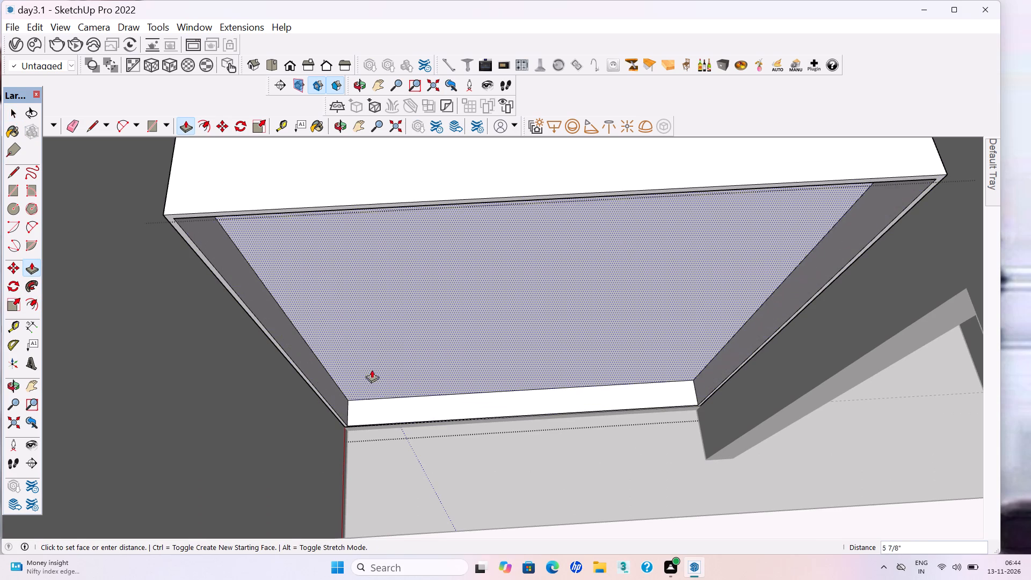
pyautogui.click(384, 307)
pyautogui.scroll(-7, 411, 382)
pyautogui.scroll(-5, 443, 431)
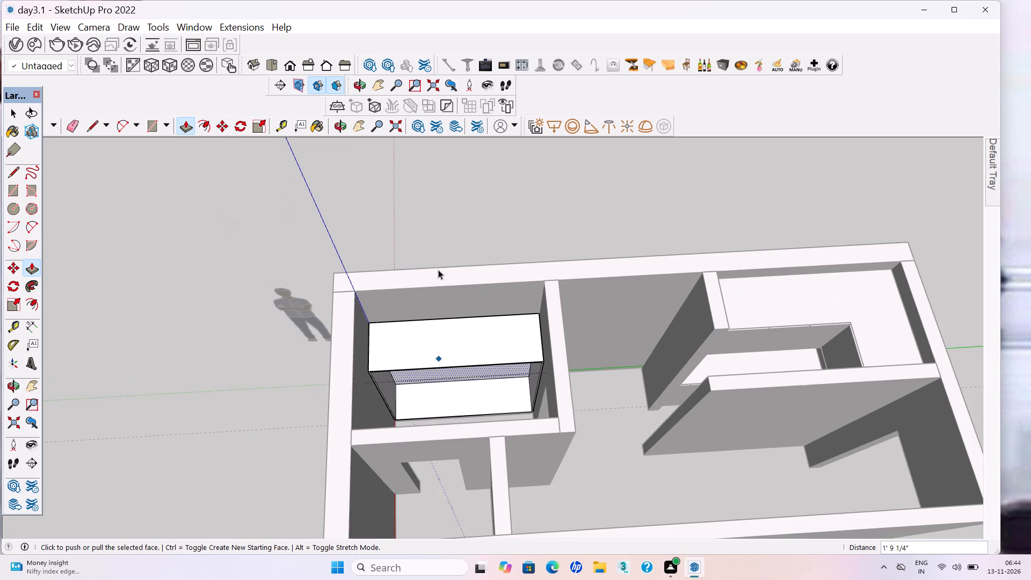
pyautogui.press('space')
pyautogui.click(450, 190)
pyautogui.hotkey('ctrl', 's')
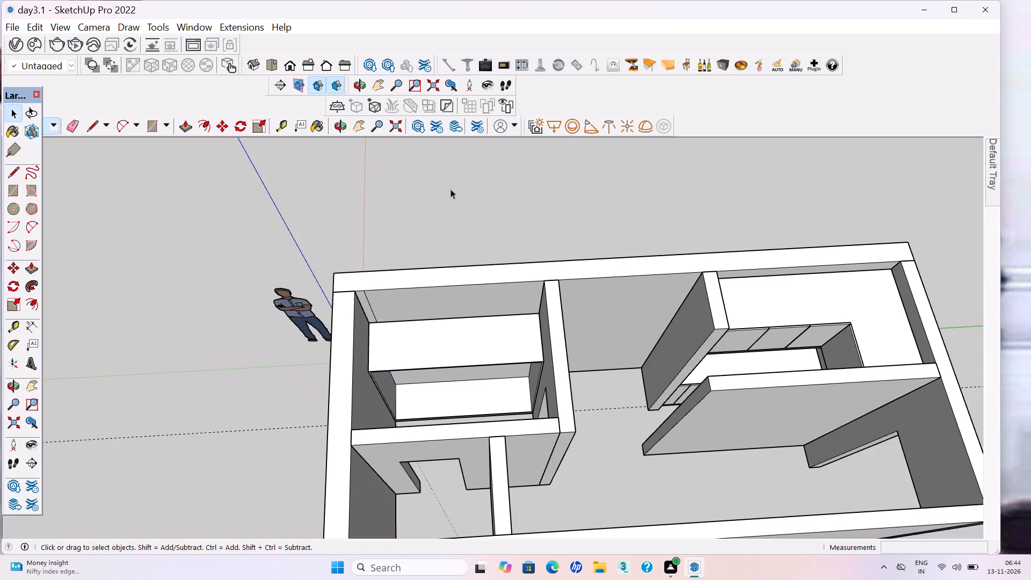
# Place a vertical guide line about 3' 3 1/16" from the wardrobe's side edge nearest the human figure, midway across its front.
pyautogui.press('t')
pyautogui.scroll(4, 445, 387)
pyautogui.click(360, 403)
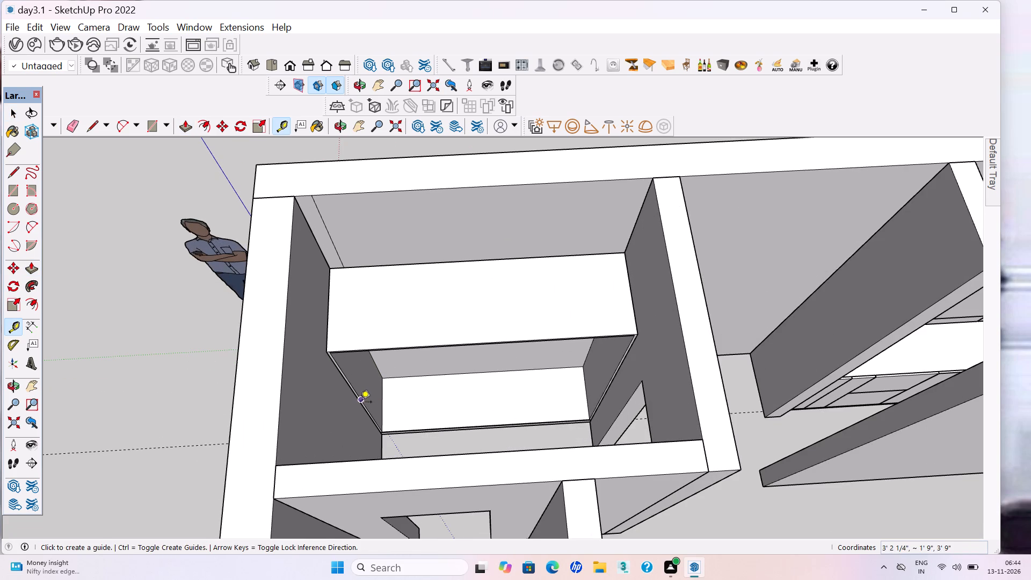
pyautogui.click(482, 342)
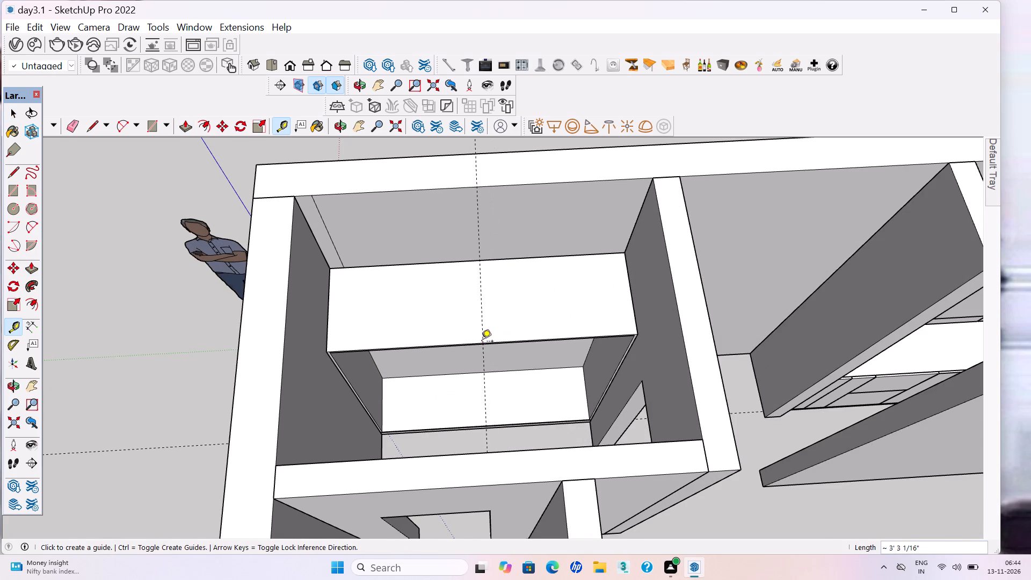
# Draw the first door rectangle about 6' 11 5/16" by 1' 9 15/16" on the wardrobe front, from its outer top corner near the human figure.
pyautogui.press('r')
pyautogui.scroll(4, 313, 353)
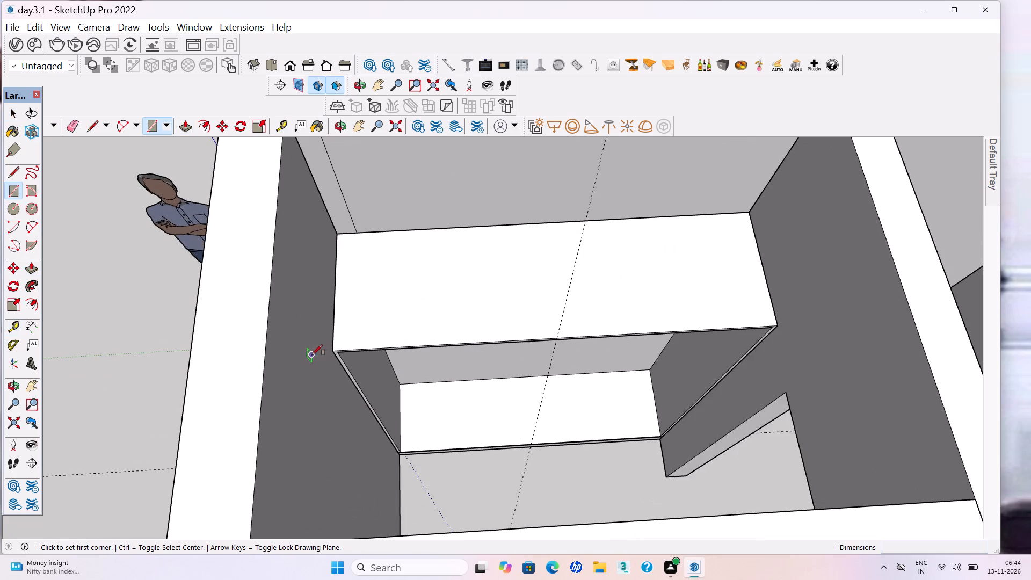
pyautogui.scroll(5, 352, 363)
pyautogui.moveTo(358, 367); pyautogui.dragTo(333, 320, button='middle')
pyautogui.scroll(3, 308, 179)
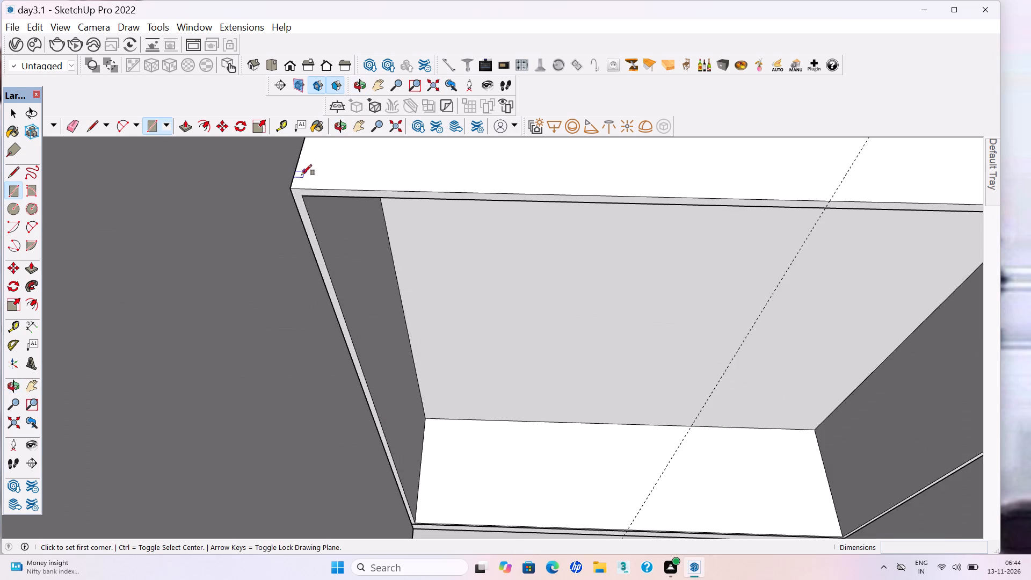
pyautogui.scroll(2, 295, 198)
pyautogui.click(292, 187)
pyautogui.scroll(-5, 384, 220)
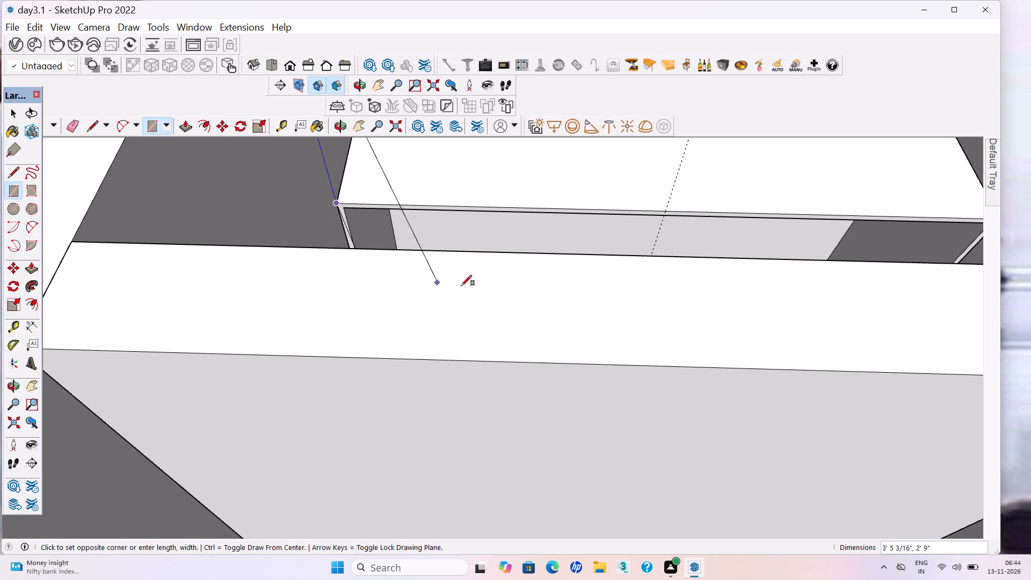
pyautogui.moveTo(469, 289); pyautogui.dragTo(441, 337, button='middle')
pyautogui.scroll(-11, 479, 405)
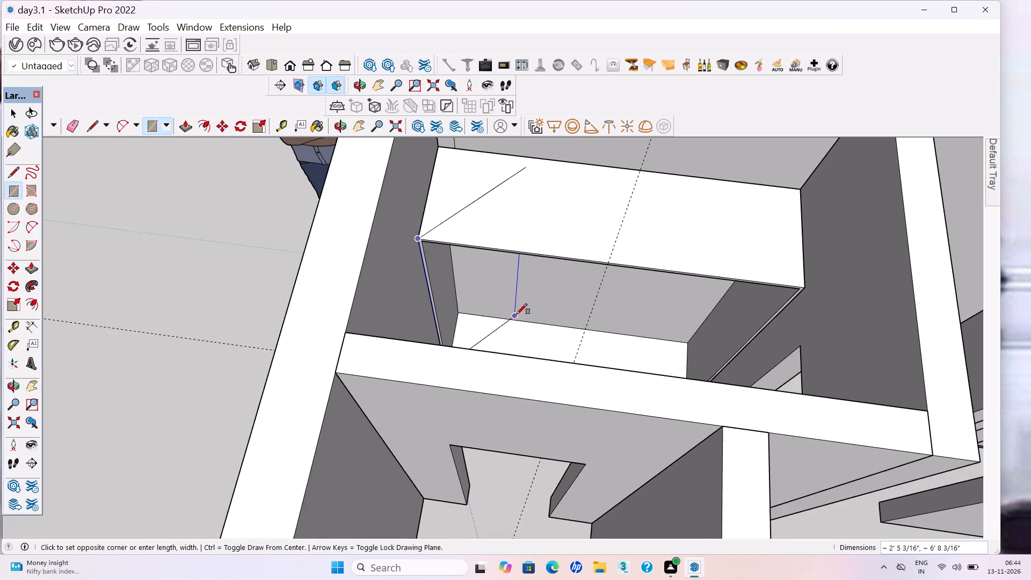
pyautogui.scroll(4, 517, 314)
pyautogui.click(508, 417)
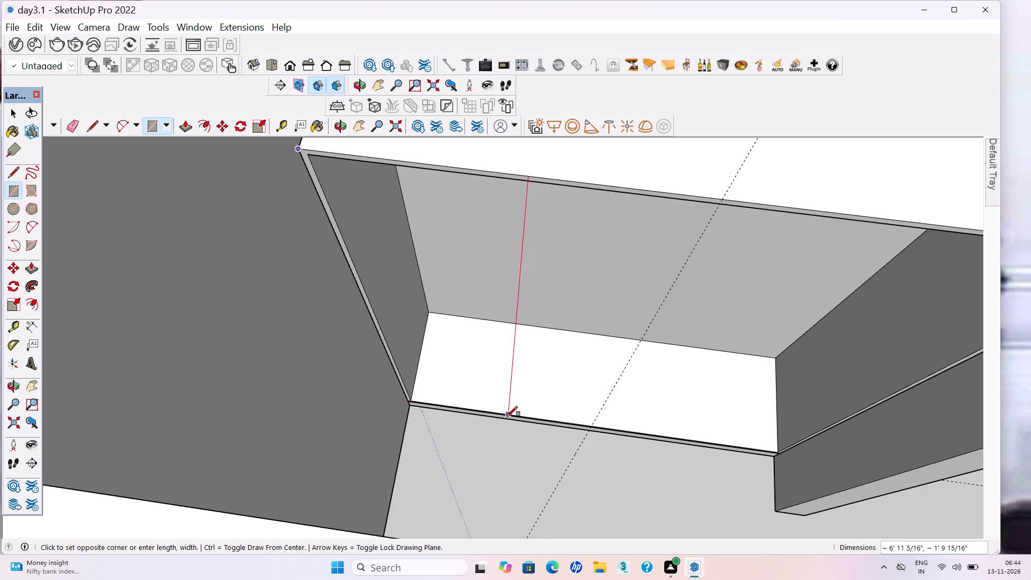
# Extrude the first wardrobe door 18 mm outward, make the whole door a group and save the model.
pyautogui.press('p')
pyautogui.click(390, 307)
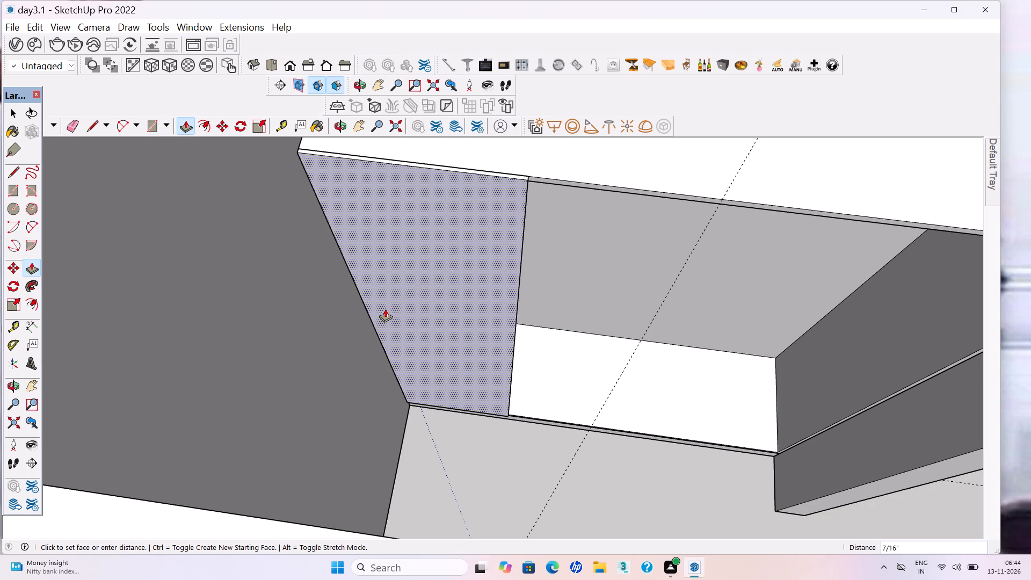
pyautogui.write('18mm')
pyautogui.press('Return')
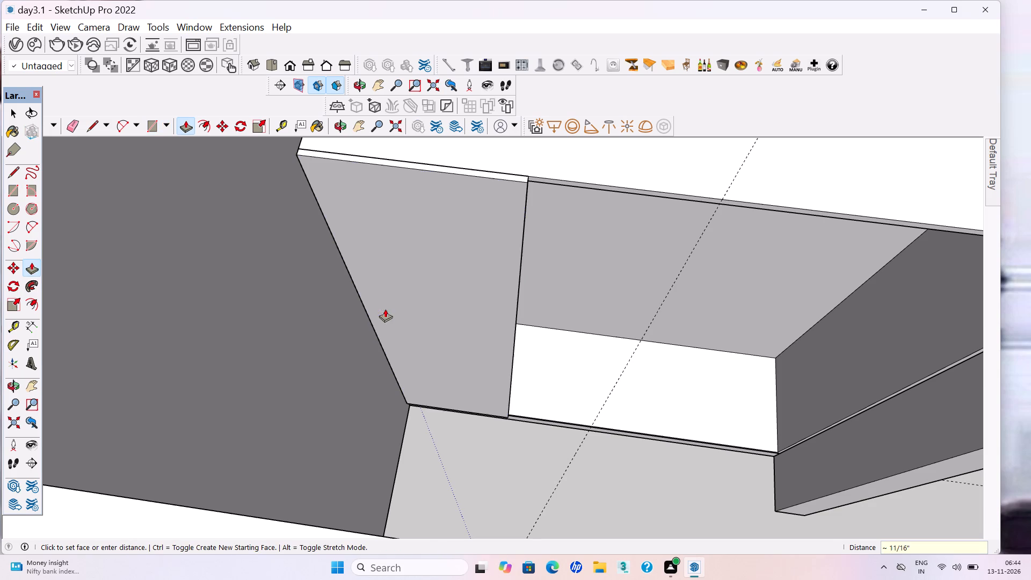
pyautogui.press('space')
pyautogui.tripleClick(385, 309)
pyautogui.rightClick(385, 309)
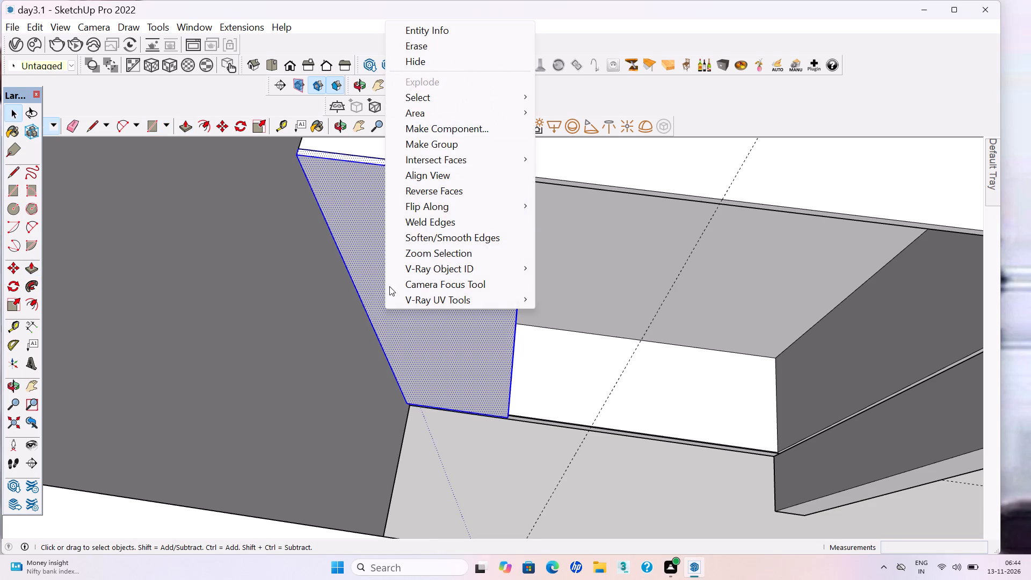
pyautogui.click(438, 147)
pyautogui.scroll(-4, 463, 394)
pyautogui.click(471, 421)
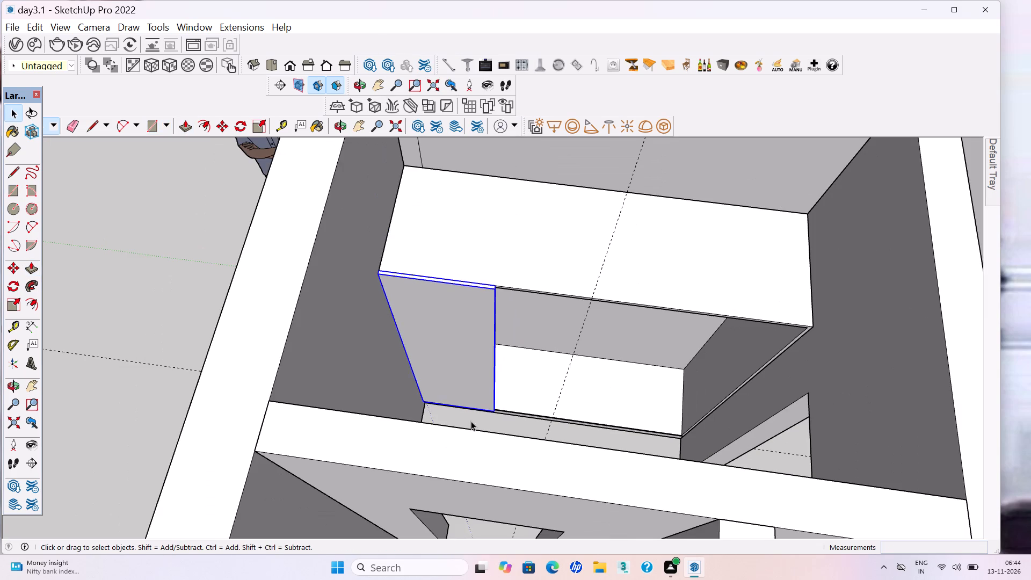
pyautogui.hotkey('ctrl', 's')
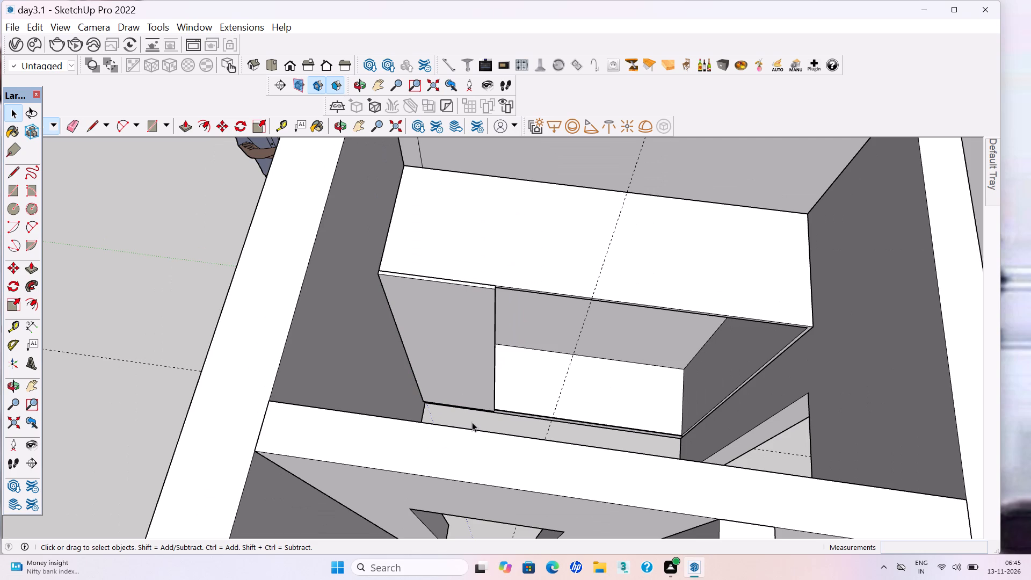
# Draw the second door rectangle about 6' 11 5/16" by 1' 5 5/8" from beside the first door to the centre guide.
pyautogui.press('r')
pyautogui.scroll(12, 507, 292)
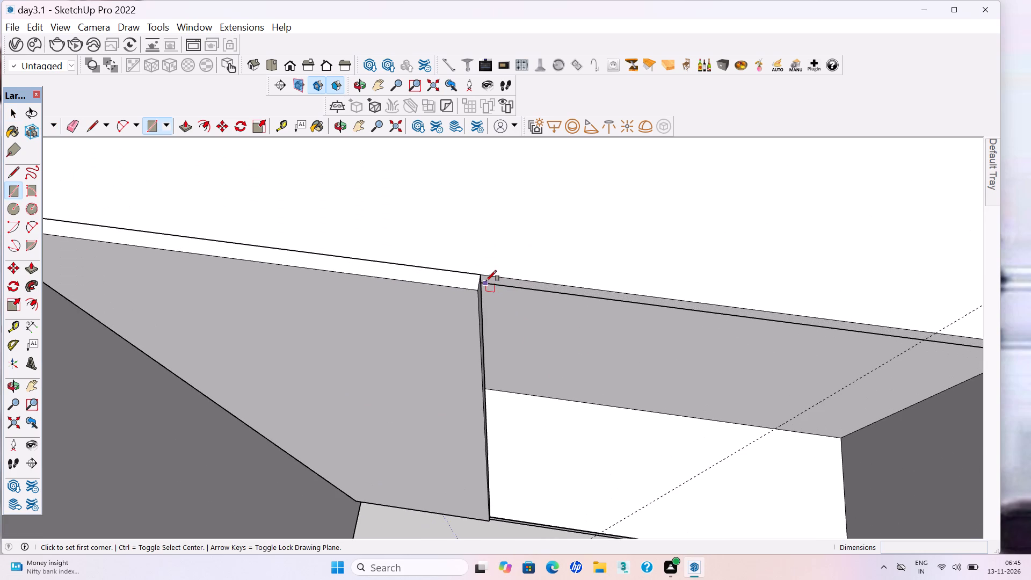
pyautogui.click(486, 277)
pyautogui.scroll(-4, 487, 276)
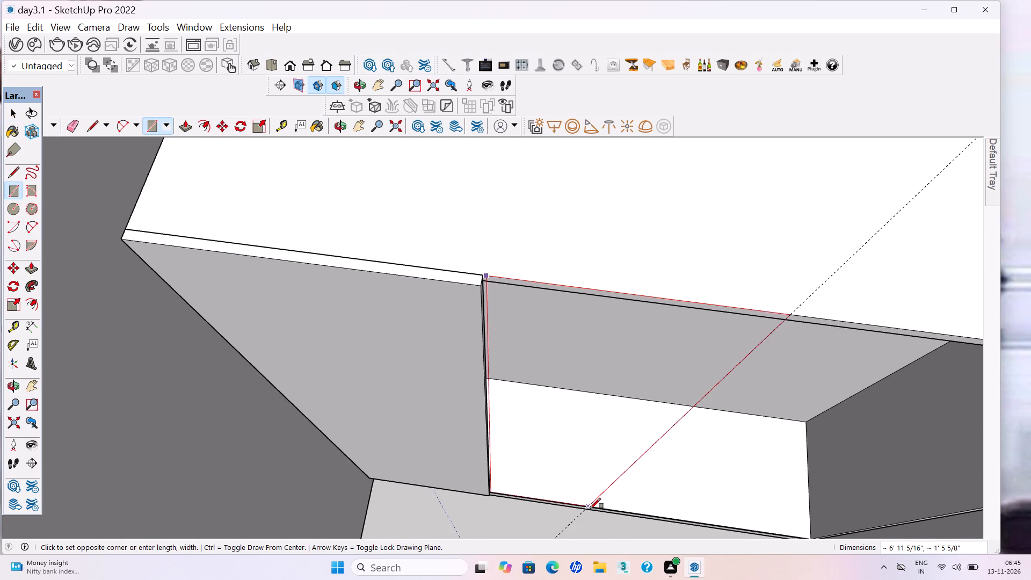
pyautogui.click(590, 509)
# Extrude the second wardrobe door to match the first door's thickness, make it a group and save the model.
pyautogui.press('p')
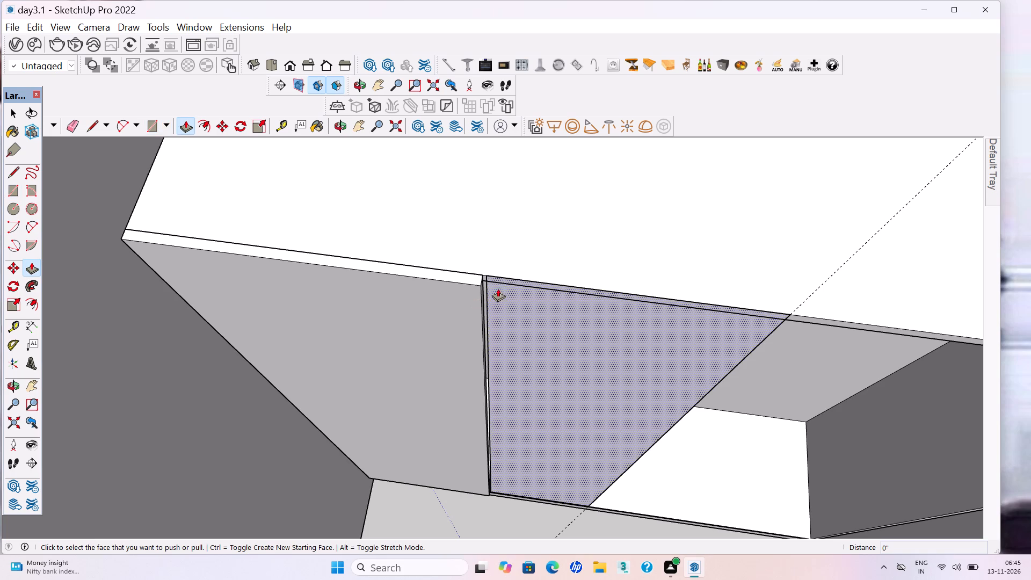
pyautogui.click(499, 287)
pyautogui.click(451, 318)
pyautogui.press('space')
pyautogui.tripleClick(525, 358)
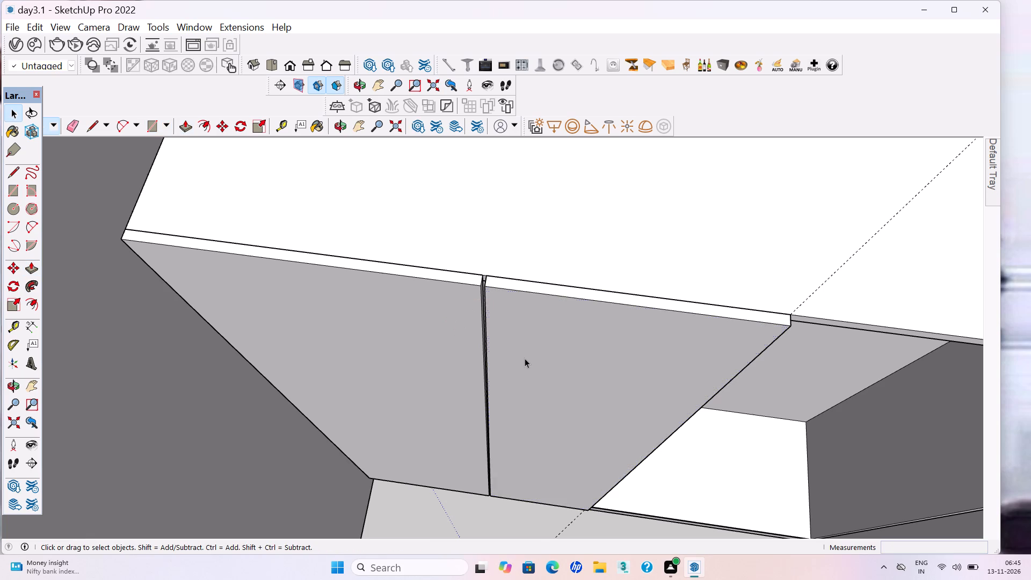
pyautogui.rightClick(525, 359)
pyautogui.click(562, 193)
pyautogui.scroll(-9, 388, 309)
pyautogui.scroll(-9, 439, 373)
pyautogui.click(570, 204)
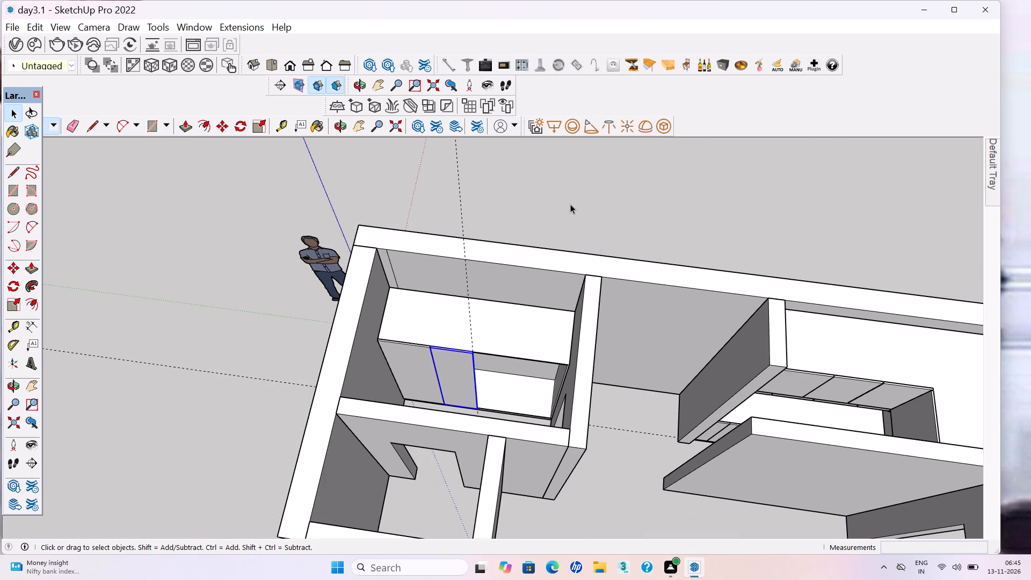
pyautogui.hotkey('ctrl', 's')
pyautogui.hotkey('ctrl', 's')
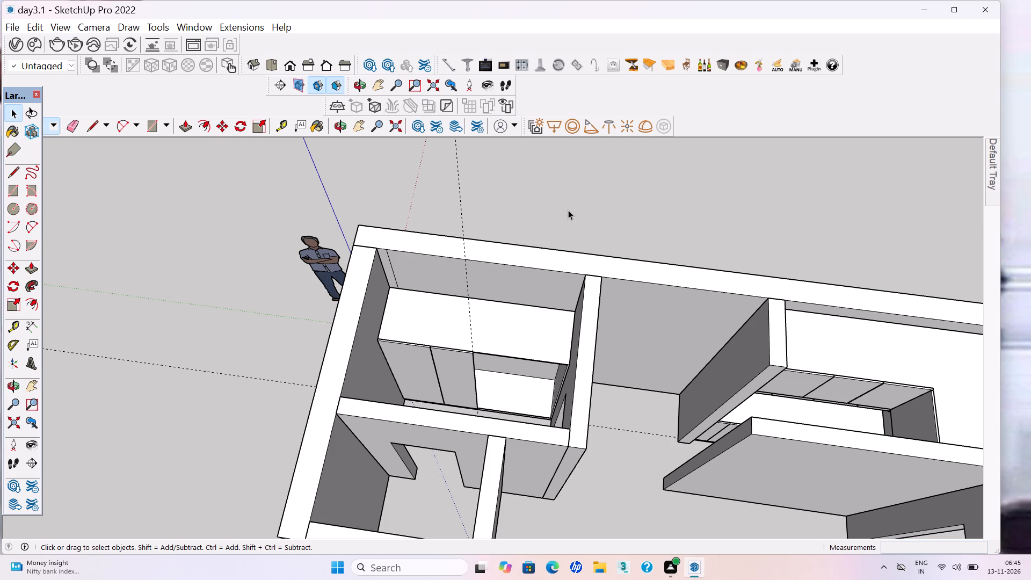
# Draw the third door rectangle about 6' 11 5/16" by 1' 7 5/8" on the wardrobe front, starting beside the second door at the centre guide.
pyautogui.press('r')
pyautogui.scroll(5, 492, 378)
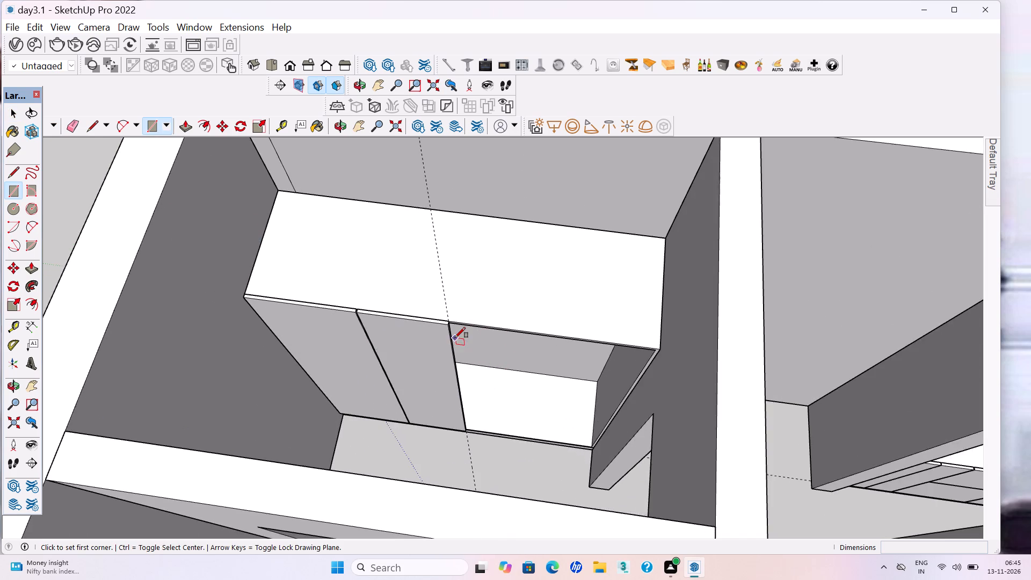
pyautogui.scroll(8, 455, 338)
pyautogui.scroll(3, 421, 254)
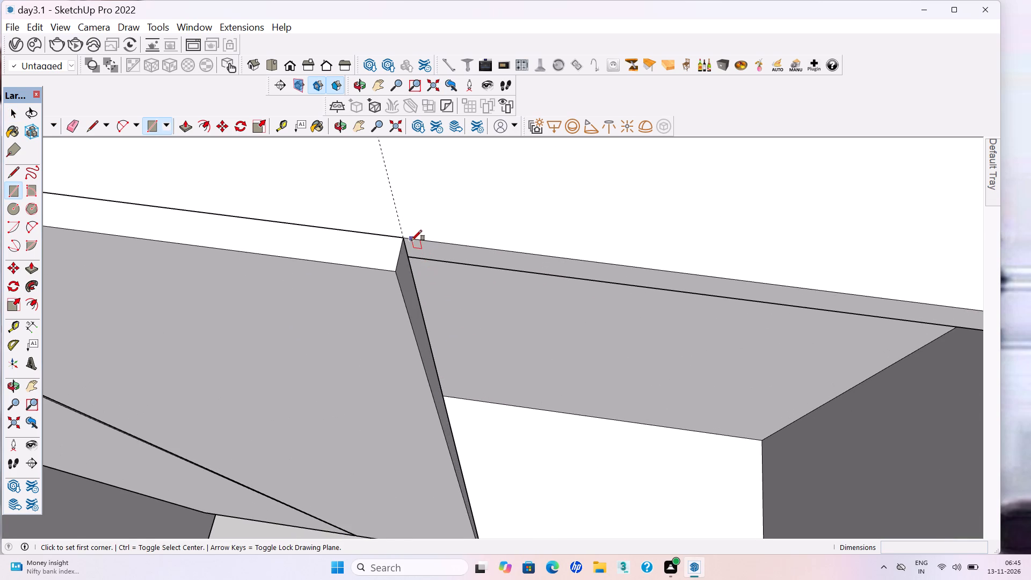
pyautogui.click(410, 240)
pyautogui.scroll(-12, 432, 245)
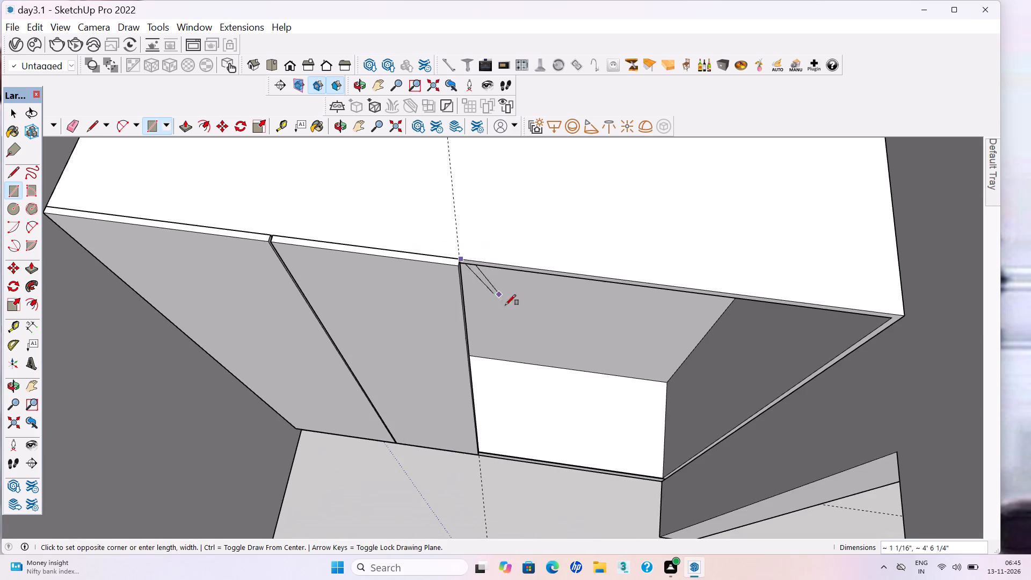
pyautogui.click(571, 466)
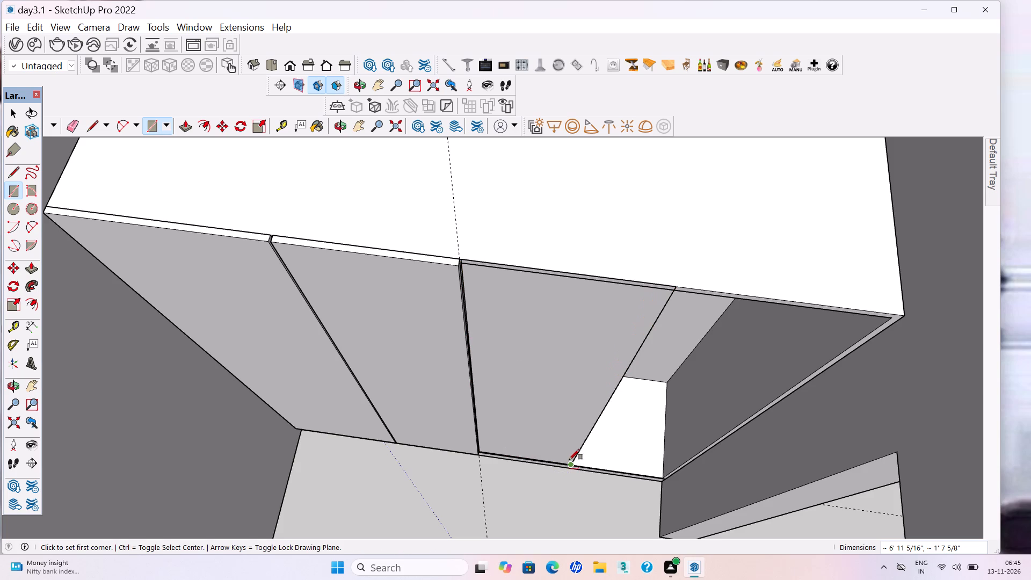
# Extrude the third wardrobe door about 11/16" to match the other doors, make it a group and save the model.
pyautogui.press('p')
pyautogui.click(468, 267)
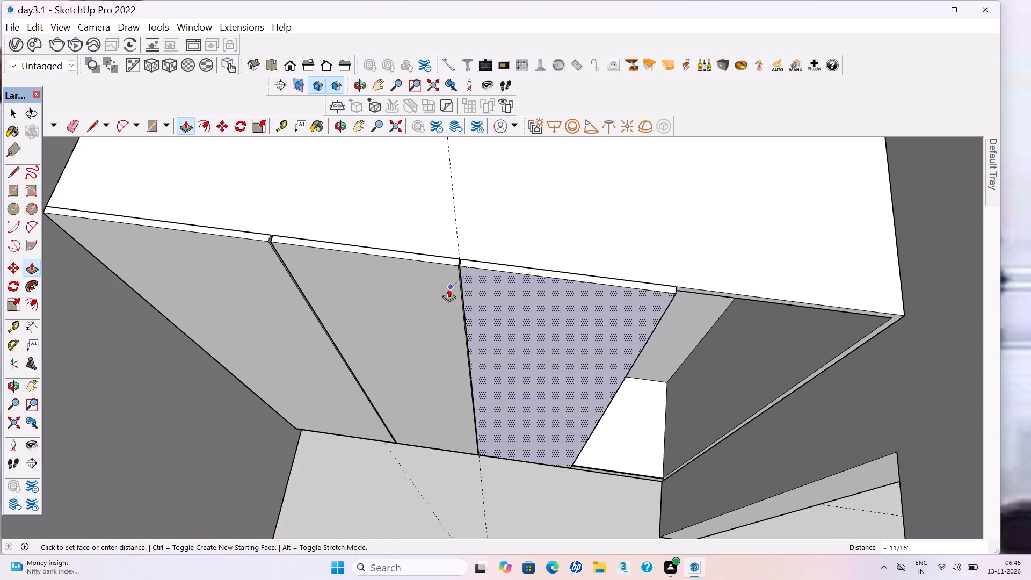
pyautogui.click(425, 298)
pyautogui.press('space')
pyautogui.tripleClick(510, 331)
pyautogui.rightClick(510, 332)
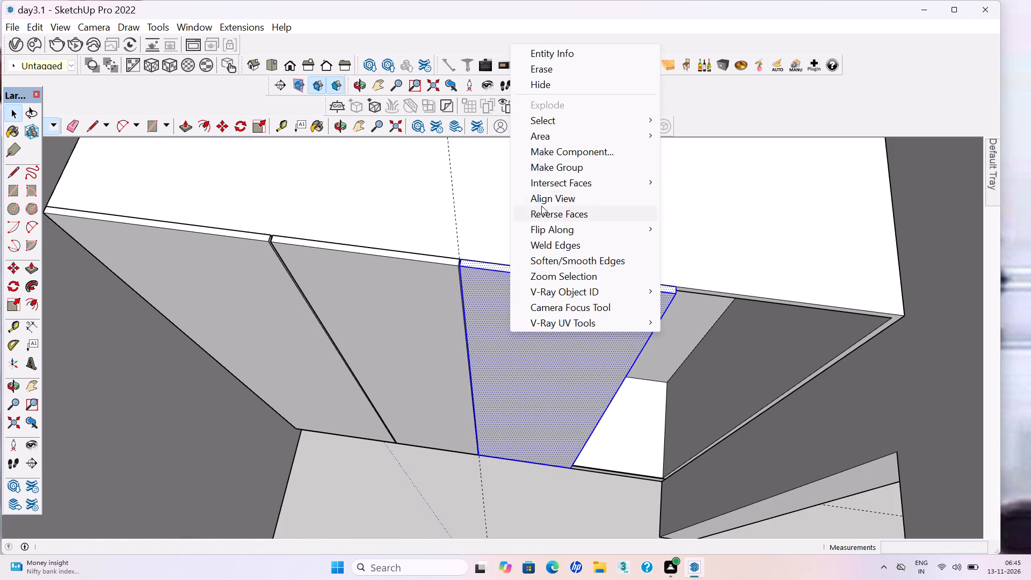
pyautogui.click(550, 166)
pyautogui.scroll(-4, 411, 298)
pyautogui.scroll(-8, 429, 372)
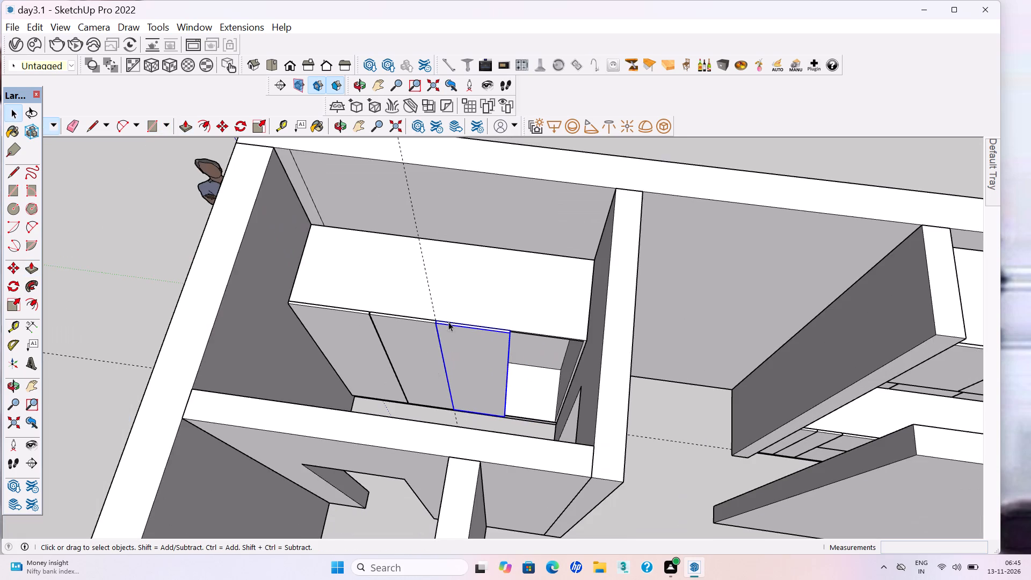
pyautogui.click(560, 193)
pyautogui.hotkey('ctrl', 's')
# Draw the fourth door rectangle about 6' 11 5/16" by 1' 7 1/8" over the remaining wardrobe opening beside the third door.
pyautogui.press('r')
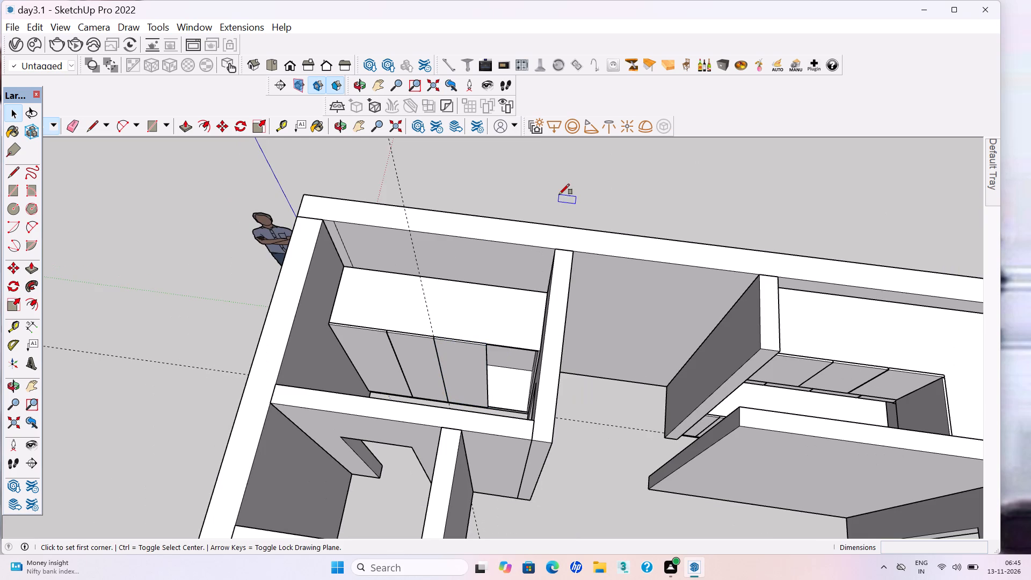
pyautogui.scroll(4, 517, 371)
pyautogui.scroll(5, 489, 332)
pyautogui.scroll(4, 440, 305)
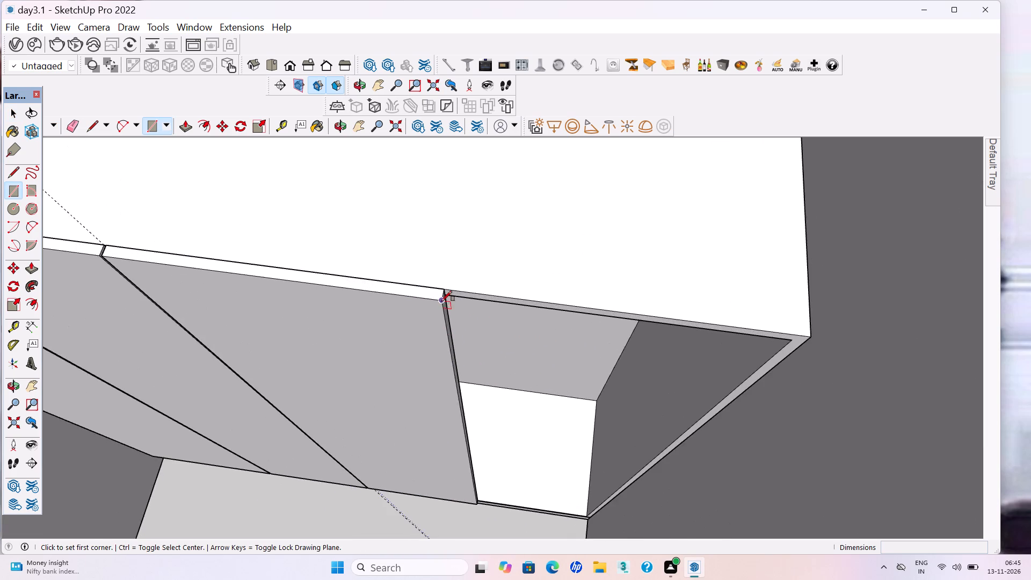
pyautogui.scroll(7, 446, 296)
pyautogui.click(448, 286)
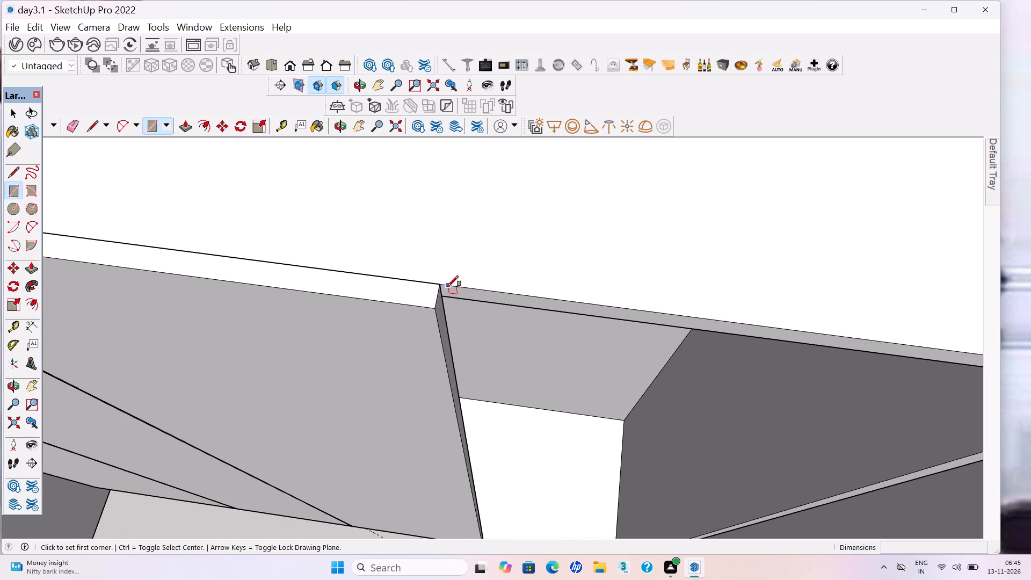
pyautogui.scroll(-9, 508, 303)
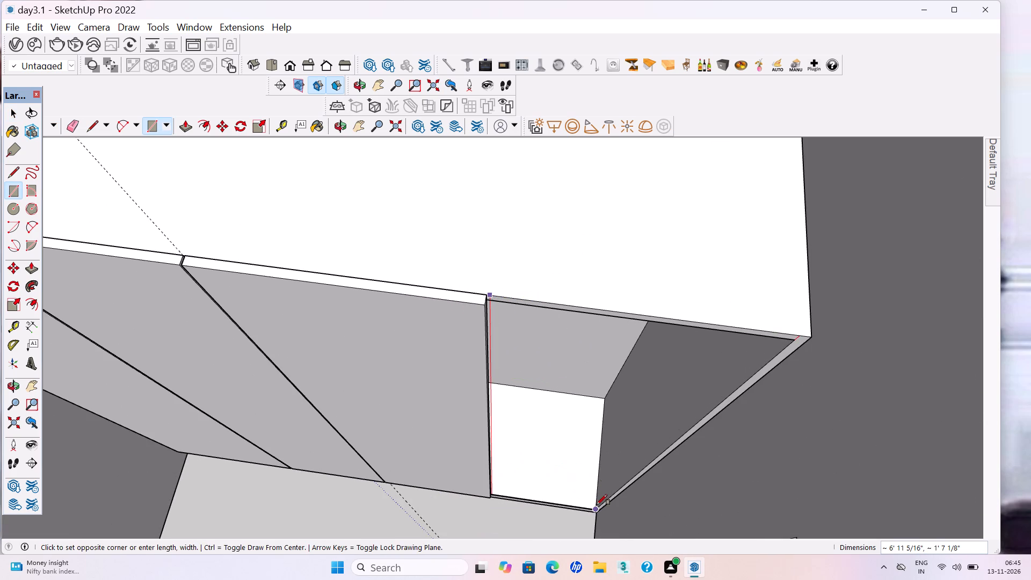
pyautogui.click(597, 508)
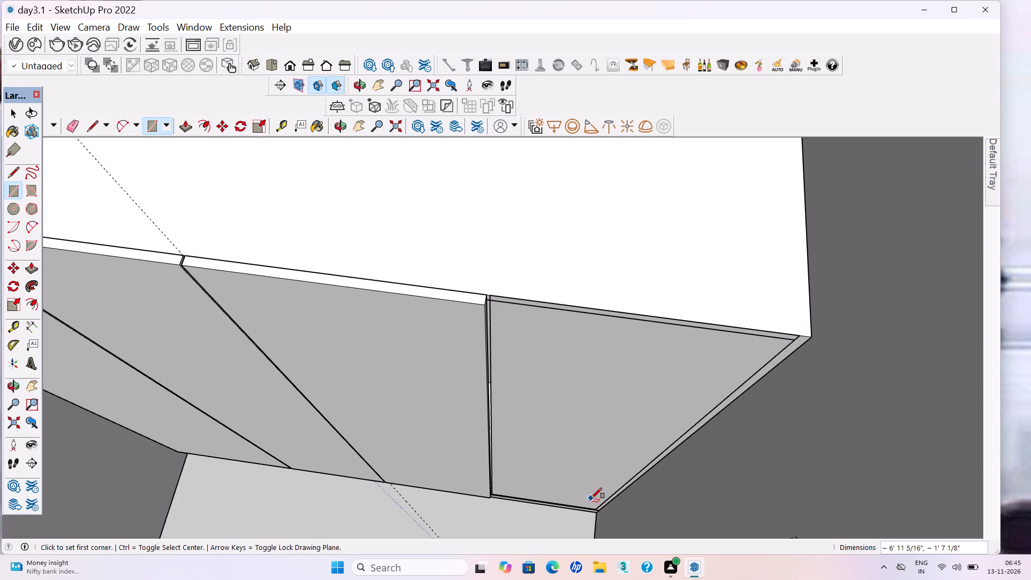
# Extrude the fourth wardrobe door about 11/16" to match the other doors and make it a group.
pyautogui.press('p')
pyautogui.click(495, 318)
pyautogui.click(444, 340)
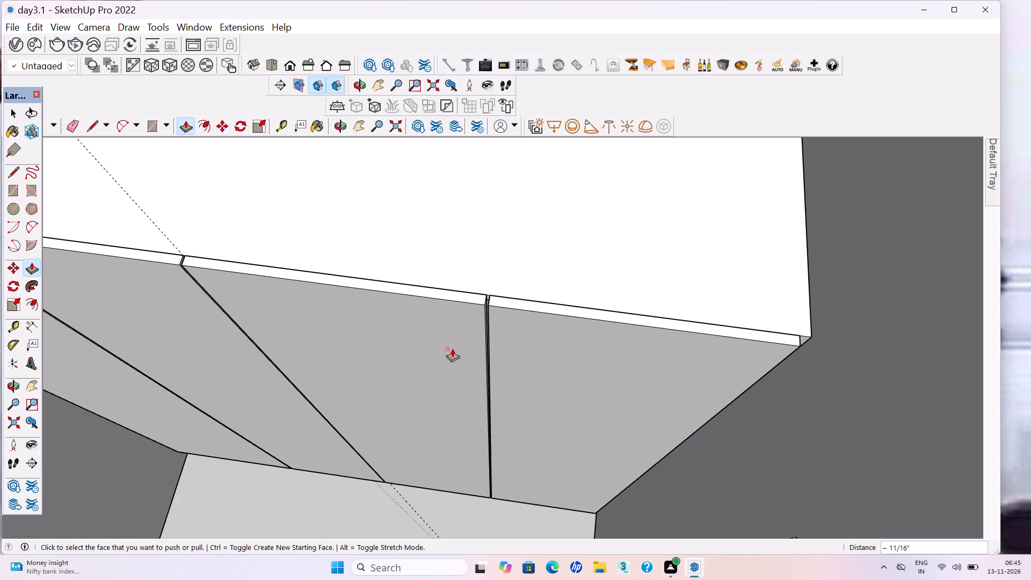
pyautogui.press('space')
pyautogui.tripleClick(528, 374)
pyautogui.rightClick(530, 374)
pyautogui.click(560, 208)
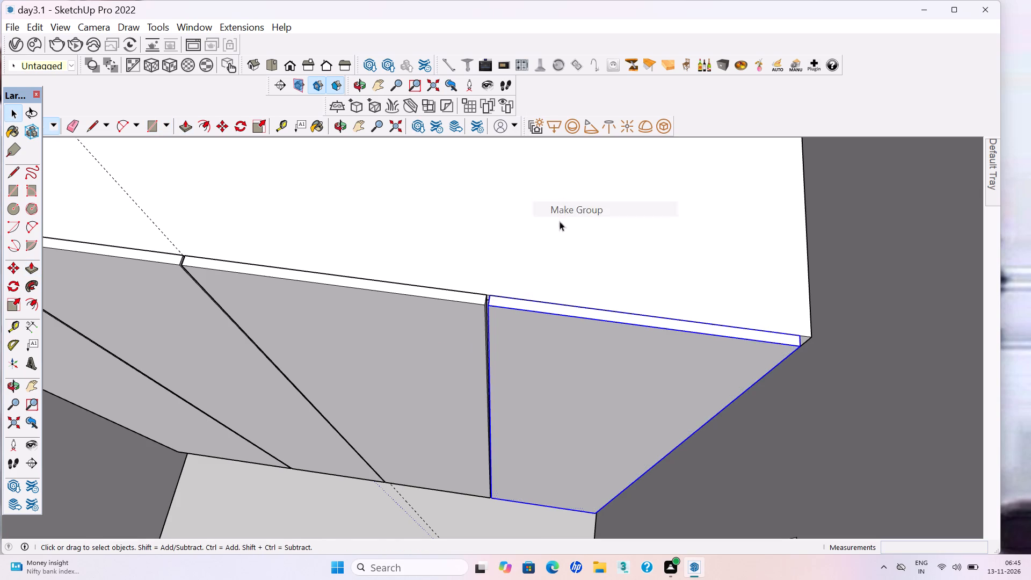
# Inside the fourth door's group, extend its outer side face about 11/16" to the wardrobe's edge and save the model.
pyautogui.scroll(-2, 607, 343)
pyautogui.scroll(15, 773, 359)
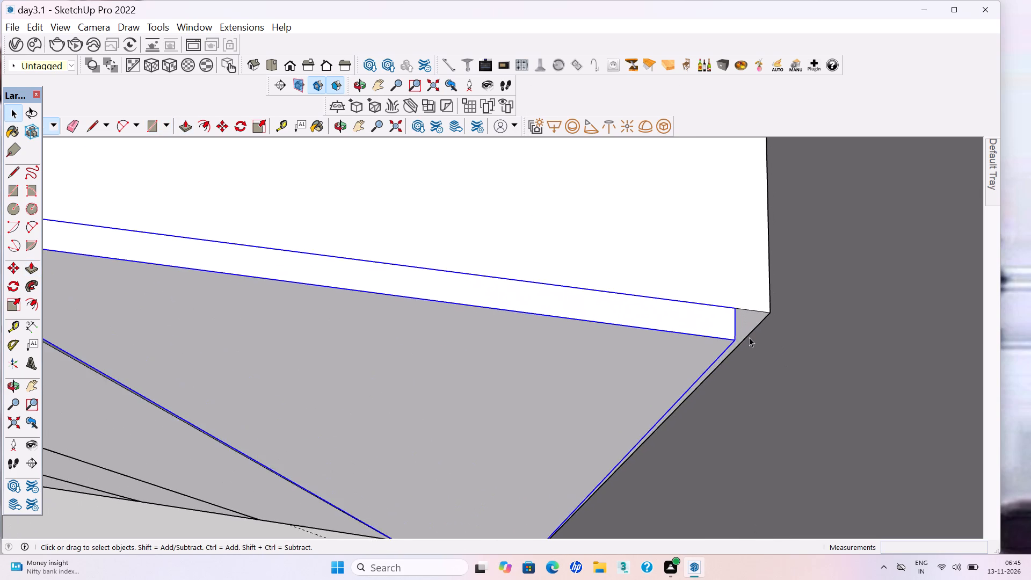
pyautogui.scroll(4, 749, 337)
pyautogui.moveTo(747, 337); pyautogui.dragTo(643, 303, button='middle')
pyautogui.scroll(4, 793, 444)
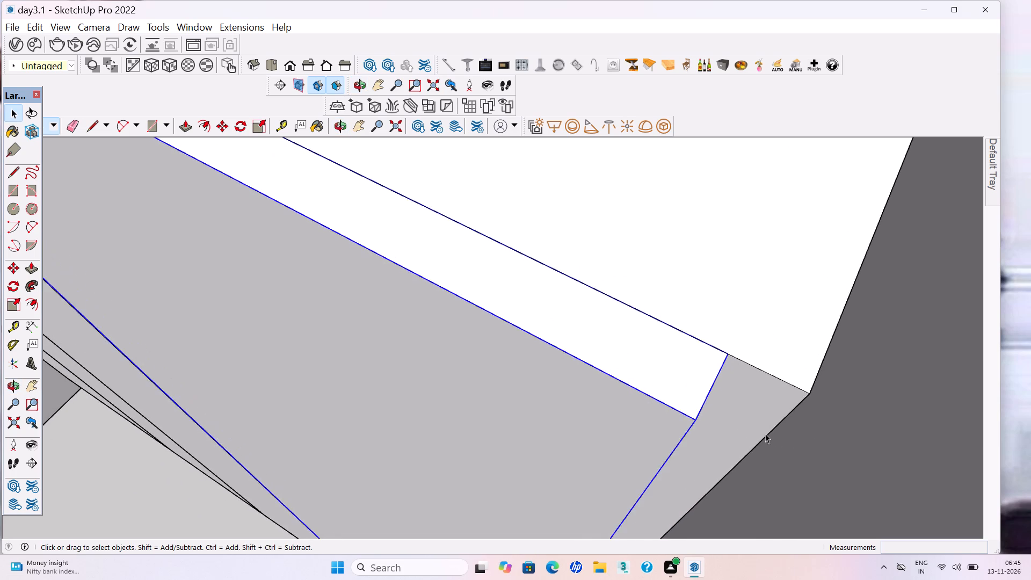
pyautogui.scroll(4, 720, 410)
pyautogui.moveTo(676, 402); pyautogui.dragTo(640, 337, button='middle')
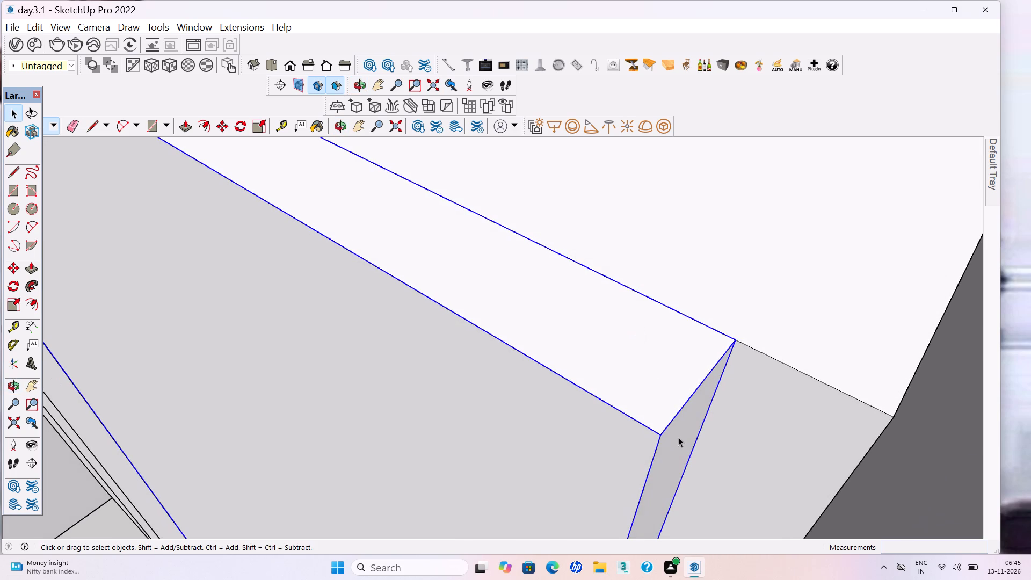
pyautogui.doubleClick(678, 437)
pyautogui.click(671, 440)
pyautogui.press('p')
pyautogui.click(665, 427)
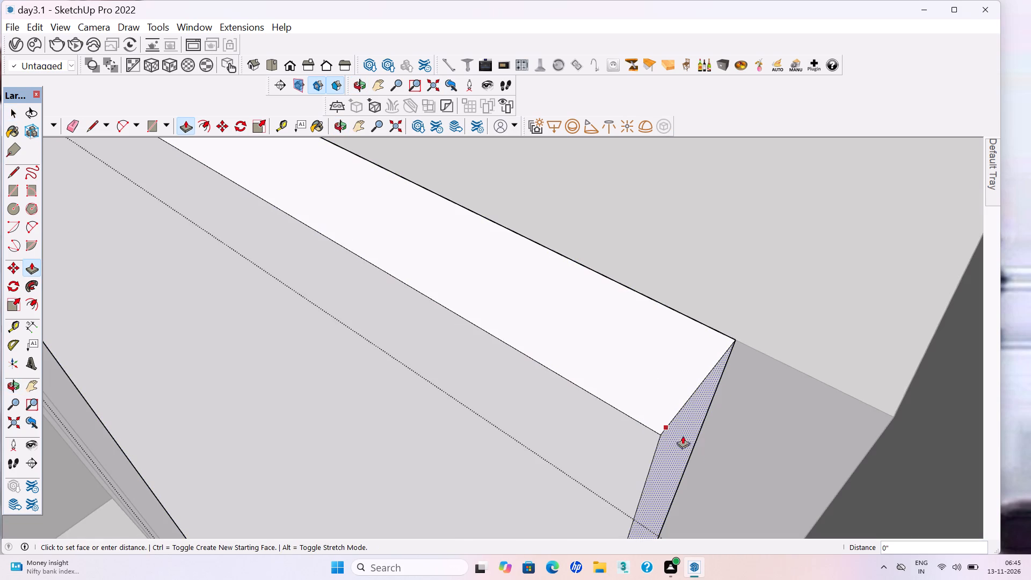
pyautogui.click(856, 484)
pyautogui.scroll(-11, 775, 448)
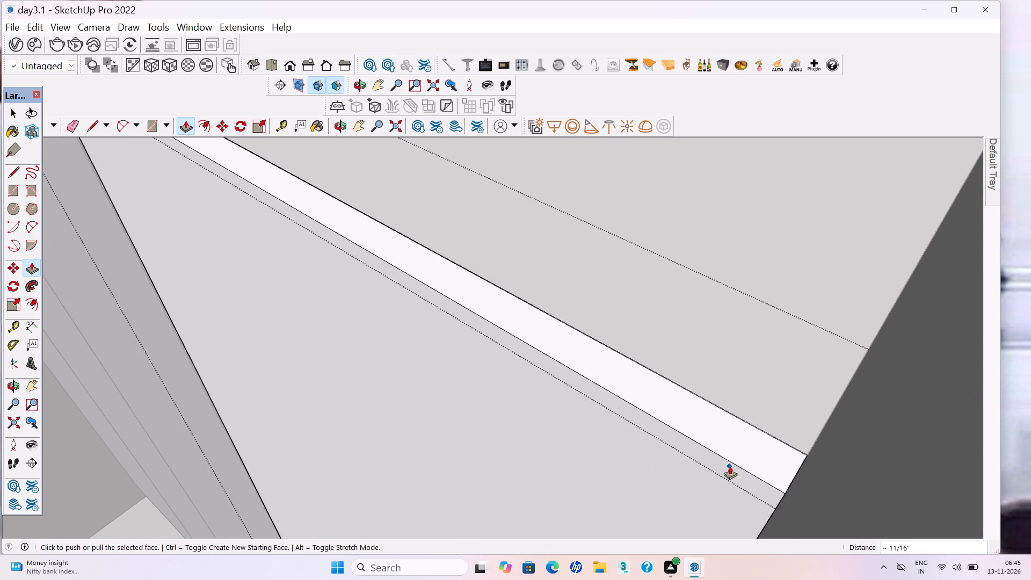
pyautogui.scroll(-20, 730, 466)
pyautogui.scroll(-6, 730, 466)
pyautogui.scroll(-6, 819, 504)
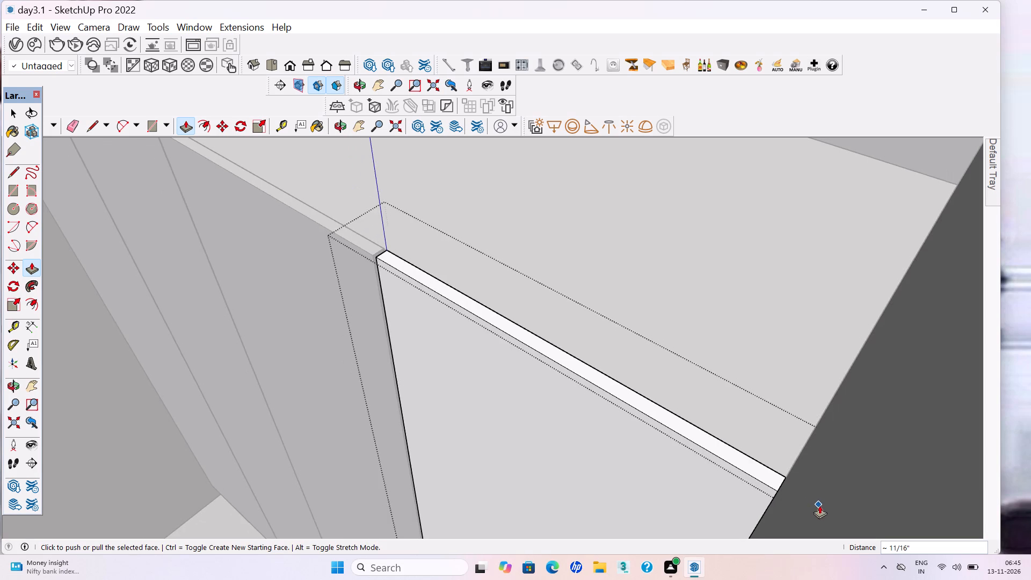
pyautogui.scroll(-20, 819, 505)
pyautogui.scroll(-14, 819, 505)
pyautogui.press('space')
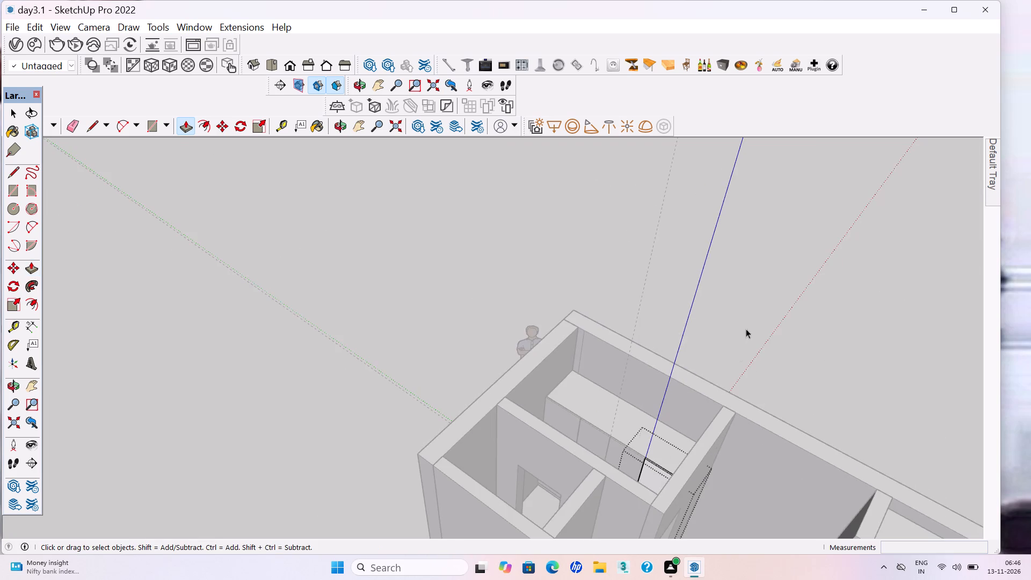
pyautogui.click(760, 293)
pyautogui.hotkey('ctrl', 's')
pyautogui.hotkey('ctrl', 's')
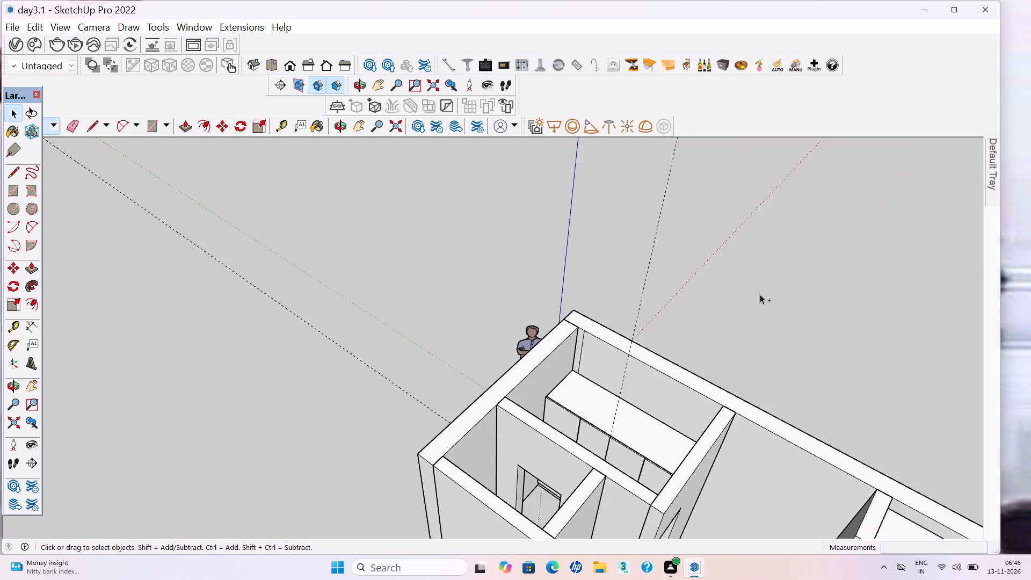
# Delete the two remaining construction guides, the vertical one at the wardrobe and the long horizontal one, and save the model.
pyautogui.scroll(-3, 505, 334)
pyautogui.moveTo(489, 383); pyautogui.dragTo(591, 396, button='middle')
pyautogui.moveTo(644, 264); pyautogui.dragTo(596, 218)
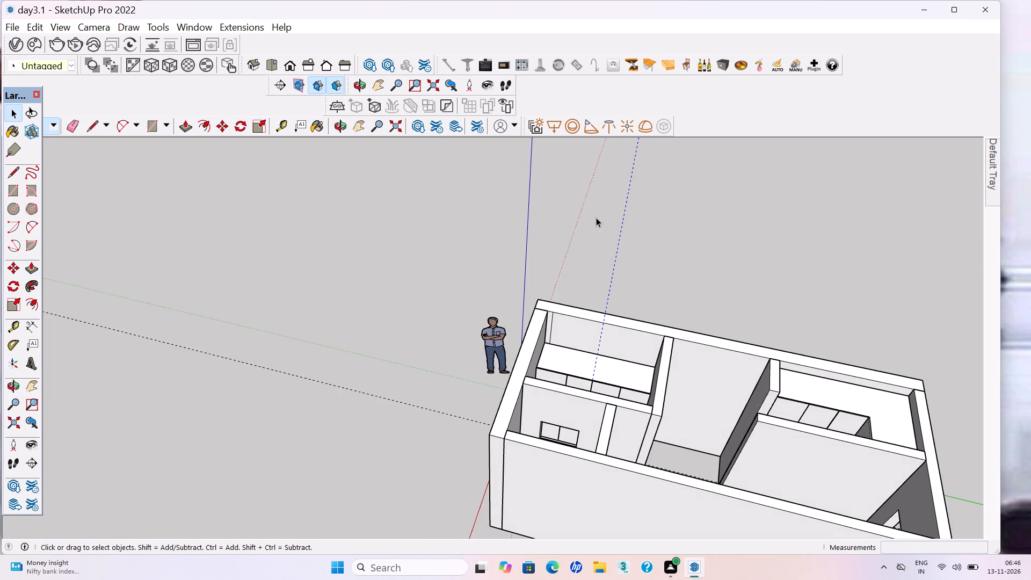
pyautogui.press('Delete')
pyautogui.moveTo(391, 426); pyautogui.dragTo(362, 340)
pyautogui.press('Delete')
pyautogui.hotkey('ctrl', 's')
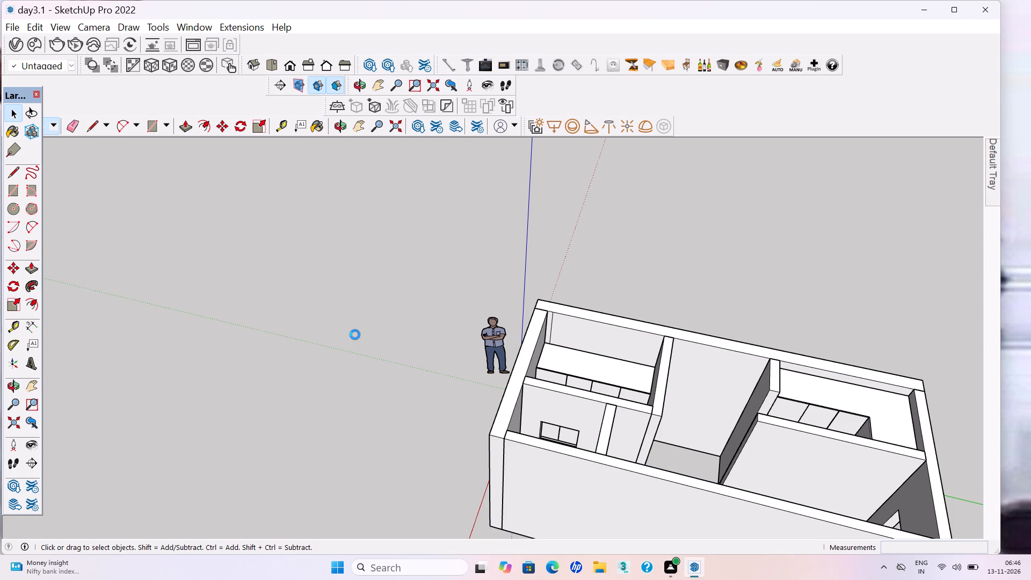
# Draw a rectangle about 2' 2 3/8" by 6' 7 9/16" on the back wall above the wardrobe and make it a group.
pyautogui.press('r')
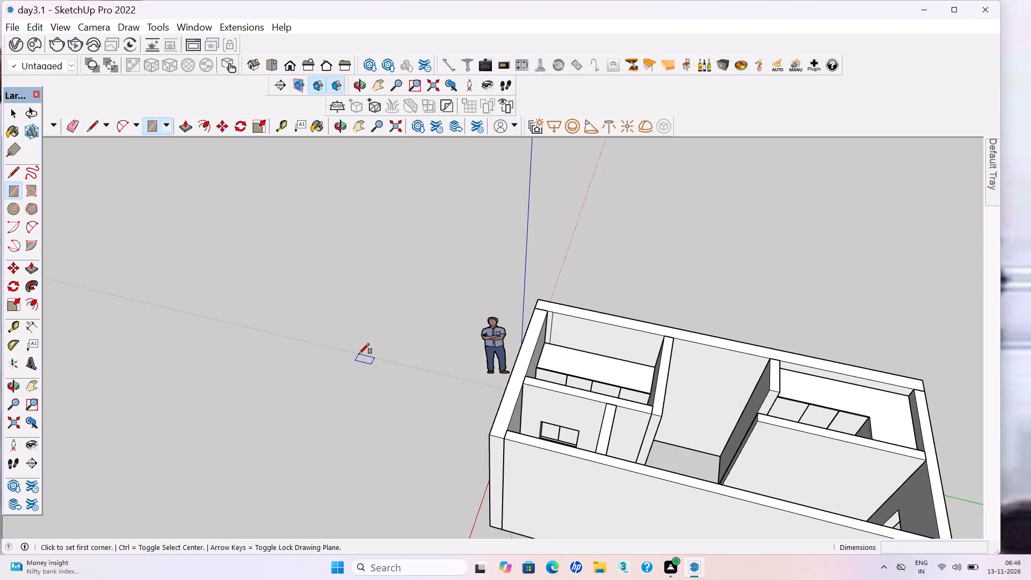
pyautogui.scroll(-4, 359, 354)
pyautogui.moveTo(312, 390); pyautogui.dragTo(395, 418, button='middle')
pyautogui.middleClick(395, 418)
pyautogui.scroll(3, 542, 363)
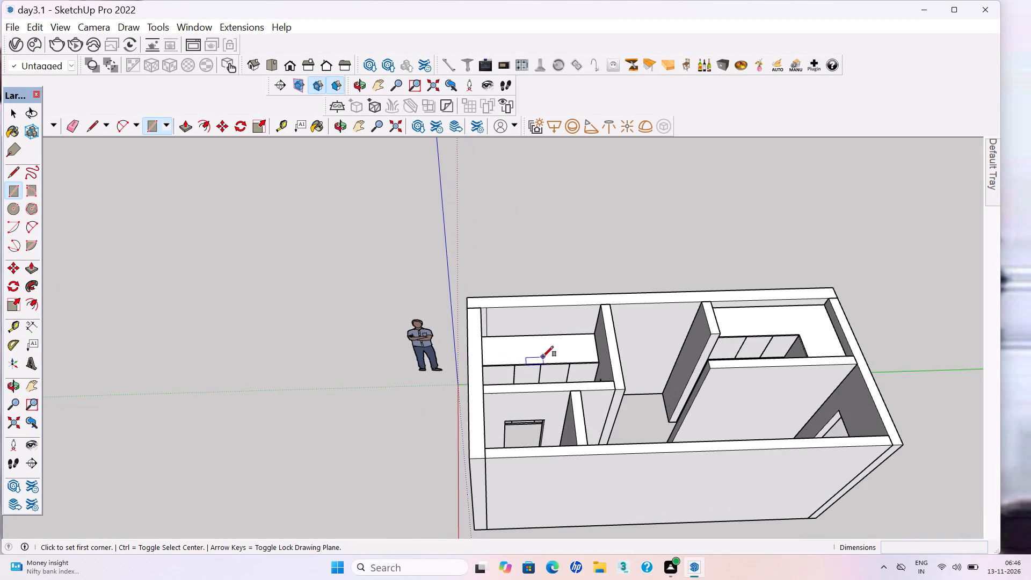
pyautogui.scroll(5, 527, 326)
pyautogui.moveTo(527, 323); pyautogui.dragTo(515, 283, button='middle')
pyautogui.scroll(3, 522, 234)
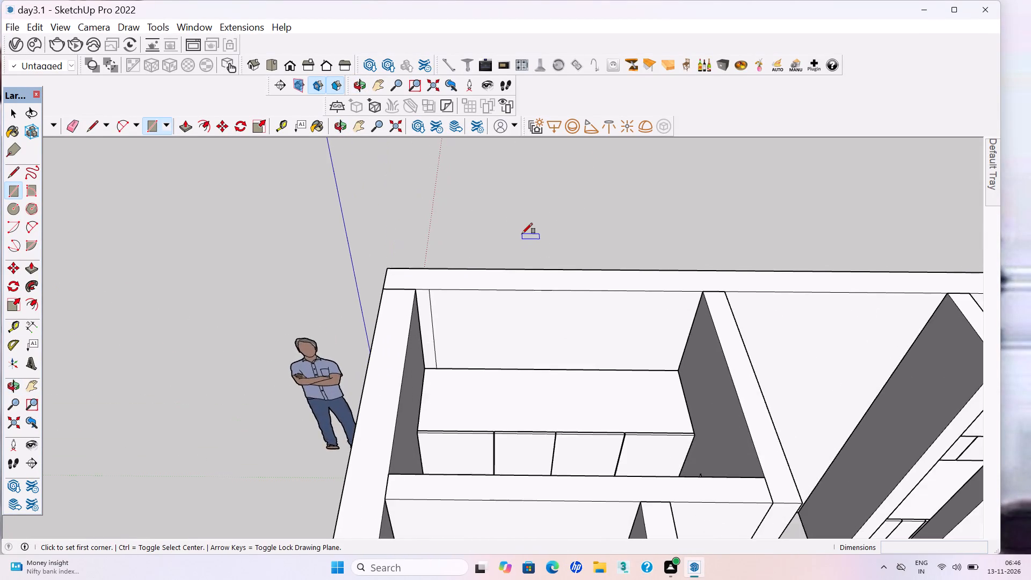
pyautogui.scroll(4, 490, 305)
pyautogui.click(404, 393)
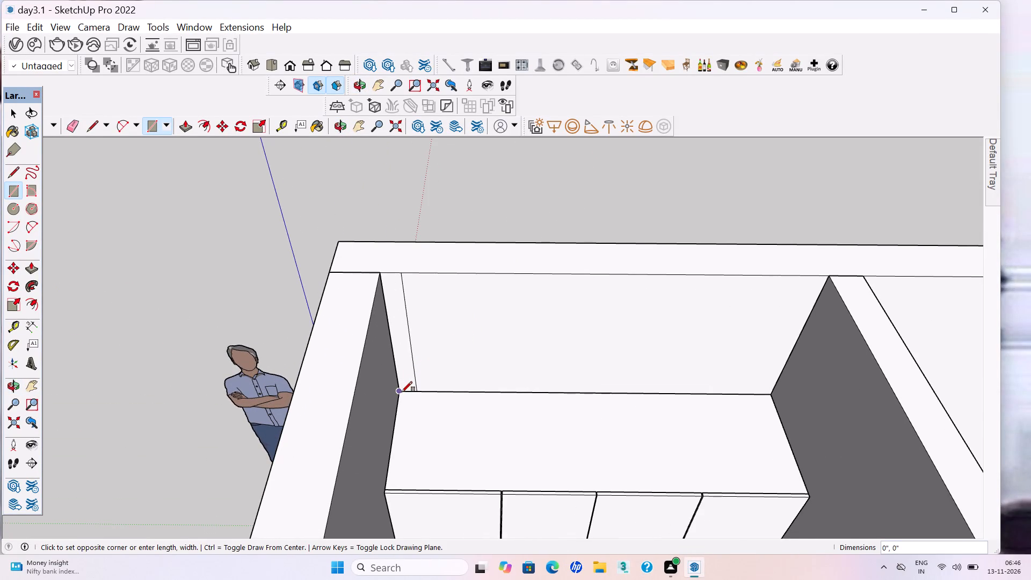
pyautogui.scroll(-5, 402, 392)
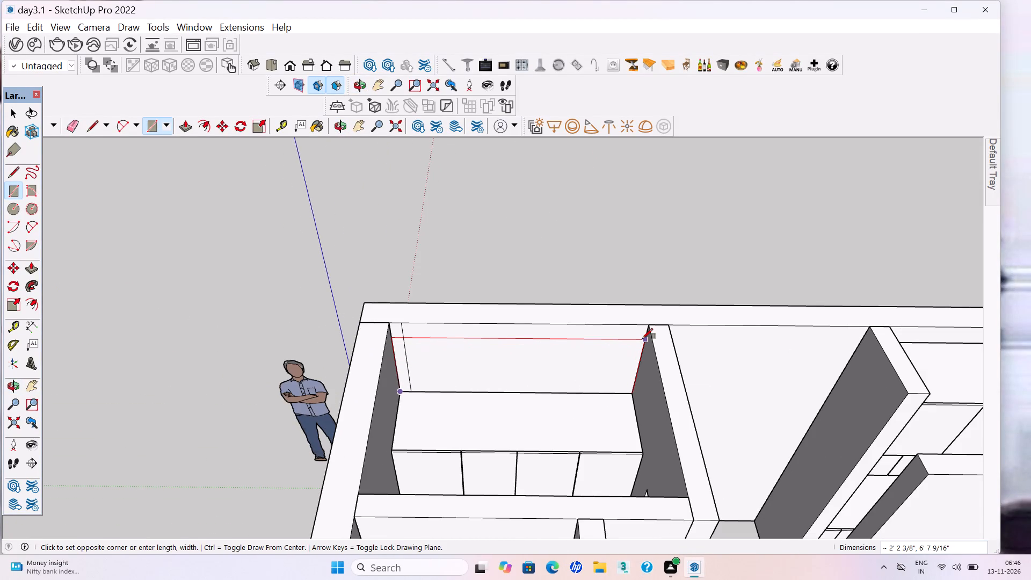
pyautogui.click(642, 339)
pyautogui.press('space')
pyautogui.doubleClick(531, 366)
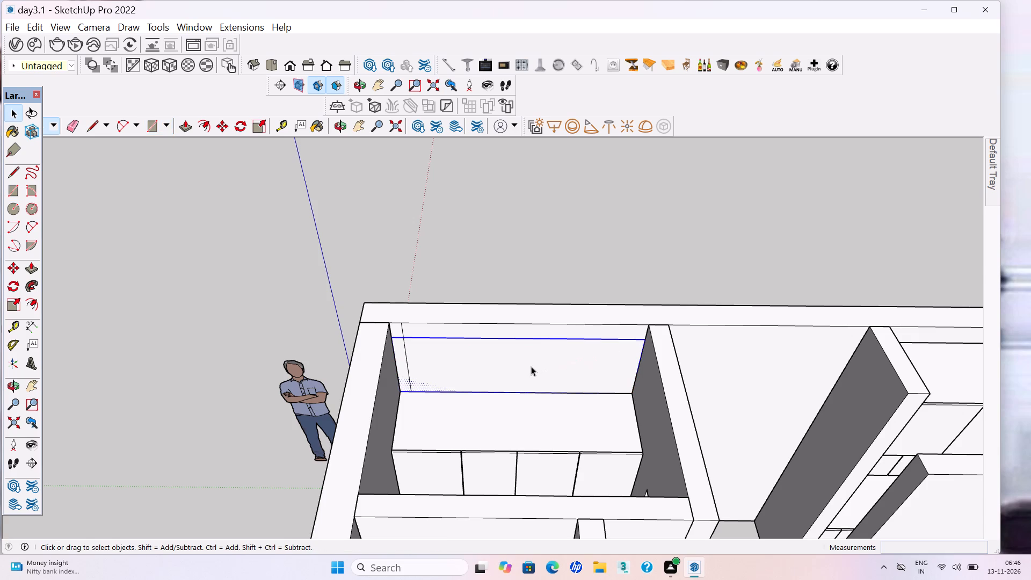
pyautogui.rightClick(531, 367)
pyautogui.click(571, 219)
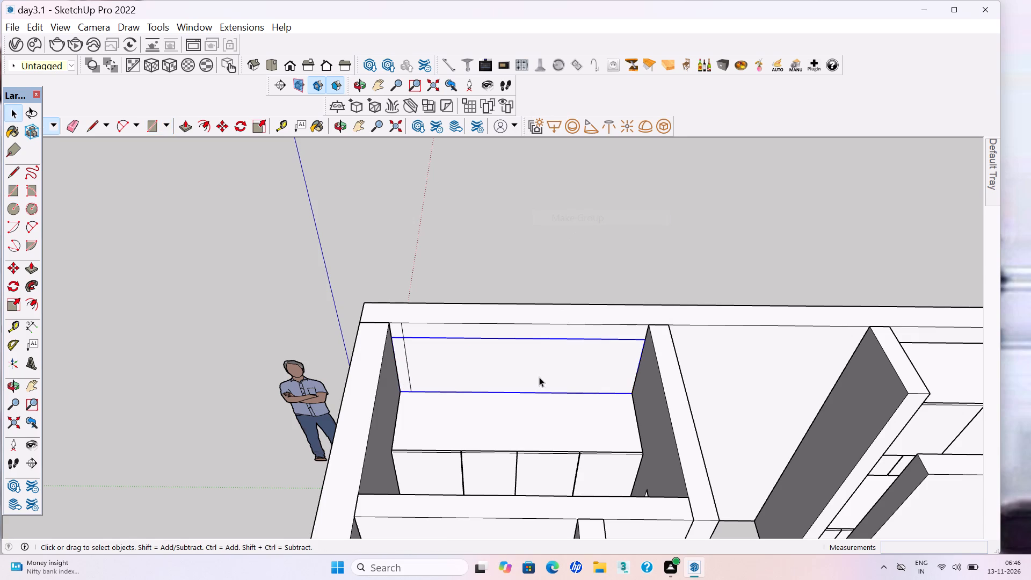
# Inside the new group, extrude the rectangle above the wardrobe forward to the wardrobe's front to form a loft cabinet.
pyautogui.doubleClick(539, 377)
pyautogui.press('p')
pyautogui.click(502, 367)
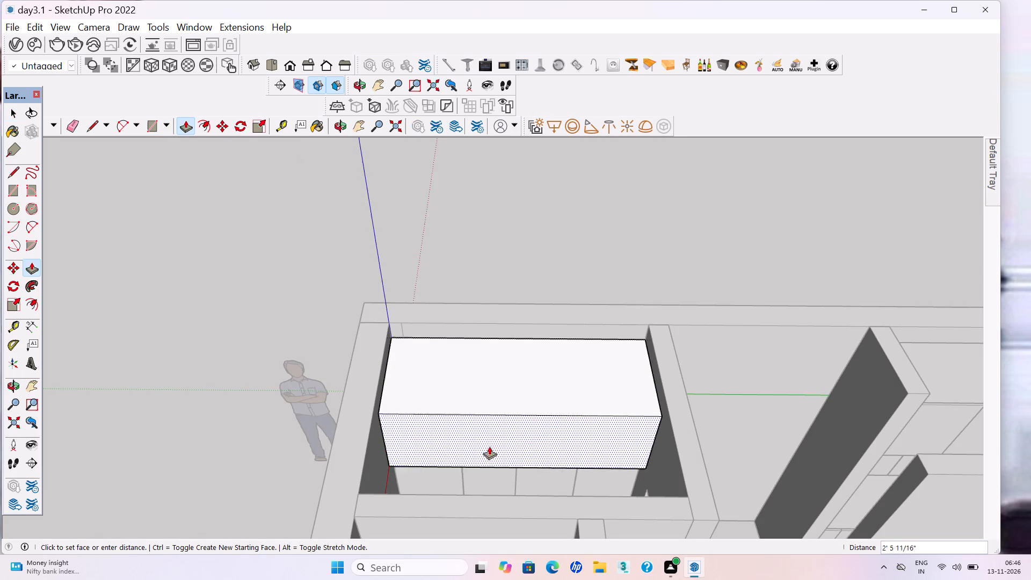
pyautogui.click(485, 459)
# Offset the loft cabinet's front face 18 mm inward, push the inner face back to hollow the cabinet, and save the model.
pyautogui.press('f')
pyautogui.click(480, 423)
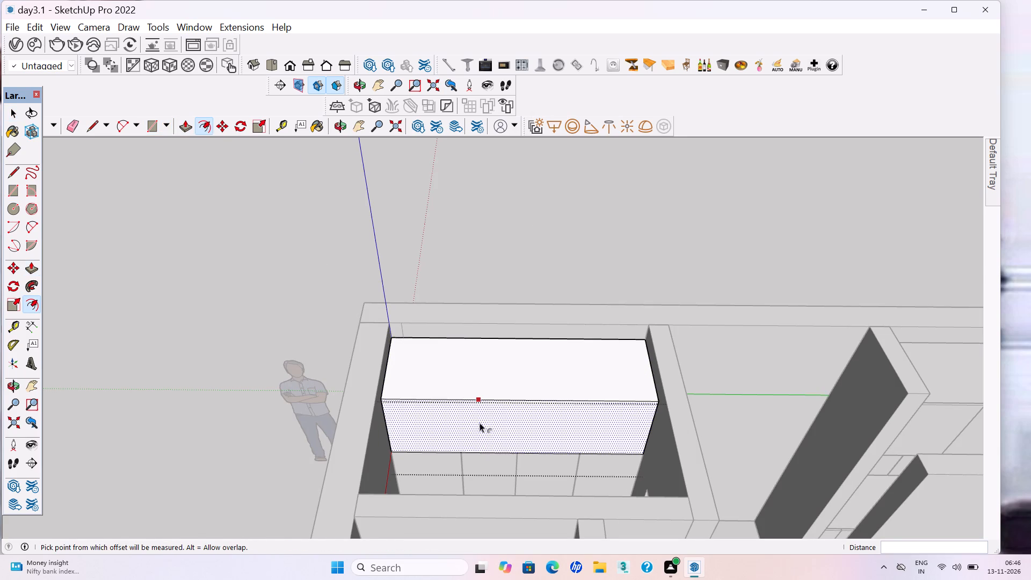
pyautogui.write('18mm')
pyautogui.press('Return')
pyautogui.press('space')
pyautogui.click(476, 414)
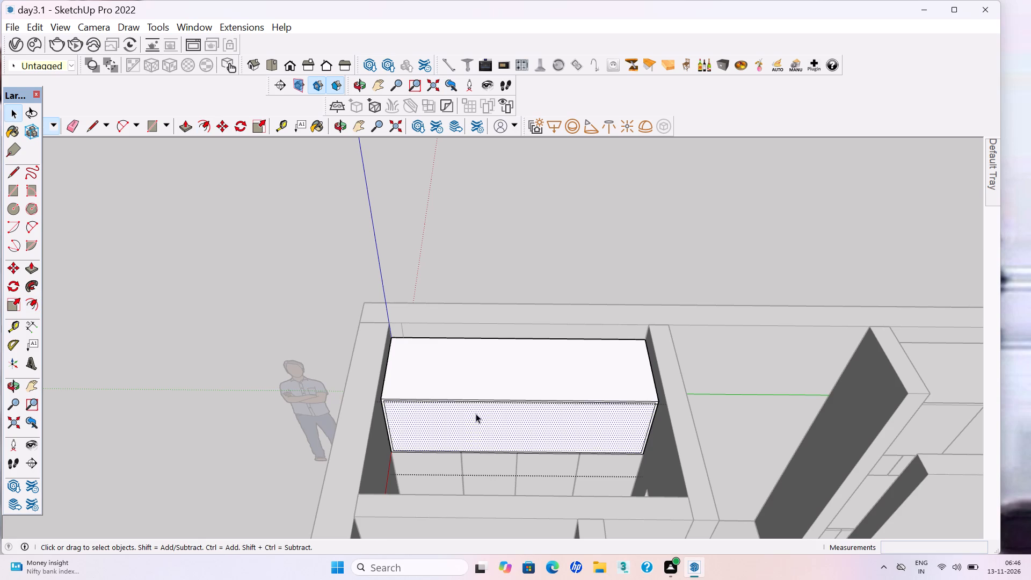
pyautogui.press('p')
pyautogui.click(473, 440)
pyautogui.click(474, 405)
pyautogui.press('space')
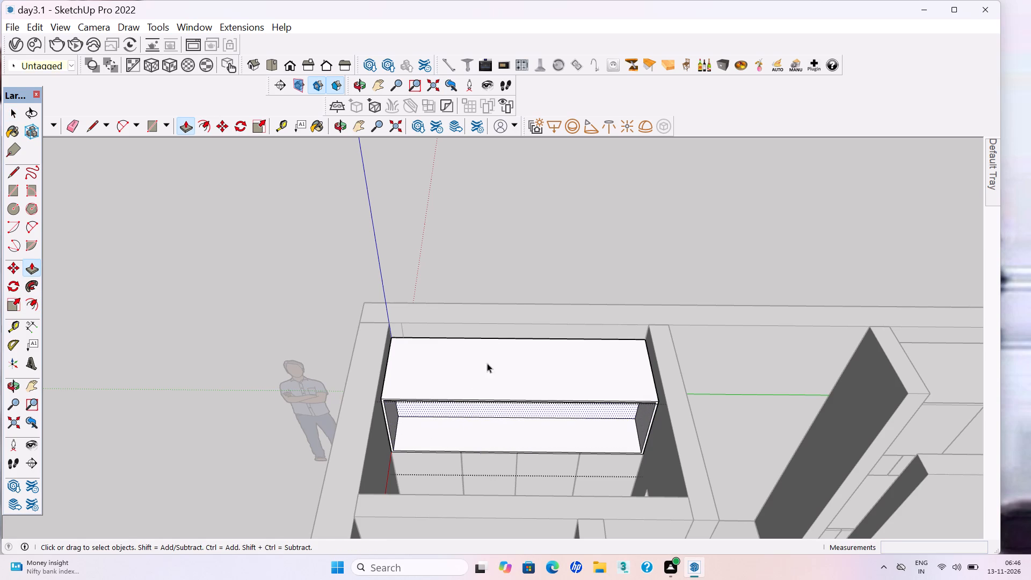
pyautogui.click(520, 256)
pyautogui.hotkey('ctrl', 's')
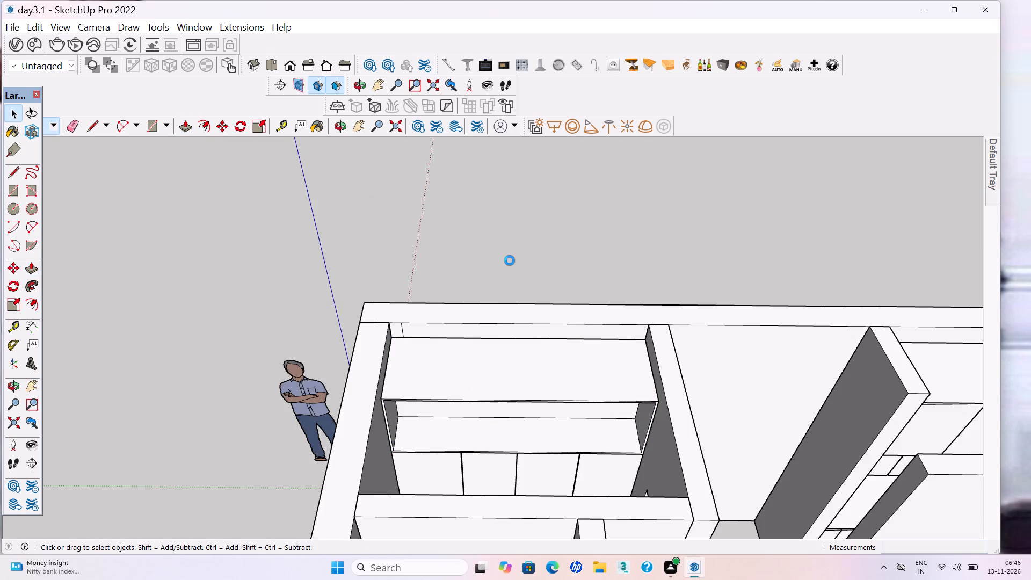
pyautogui.hotkey('ctrl', 's')
# Draw a rectangle about 2' 2 9/16" by 1' 9 15/16" on the loft cabinet's left end, above the first wardrobe door, and extrude it 18 mm.
pyautogui.press('r')
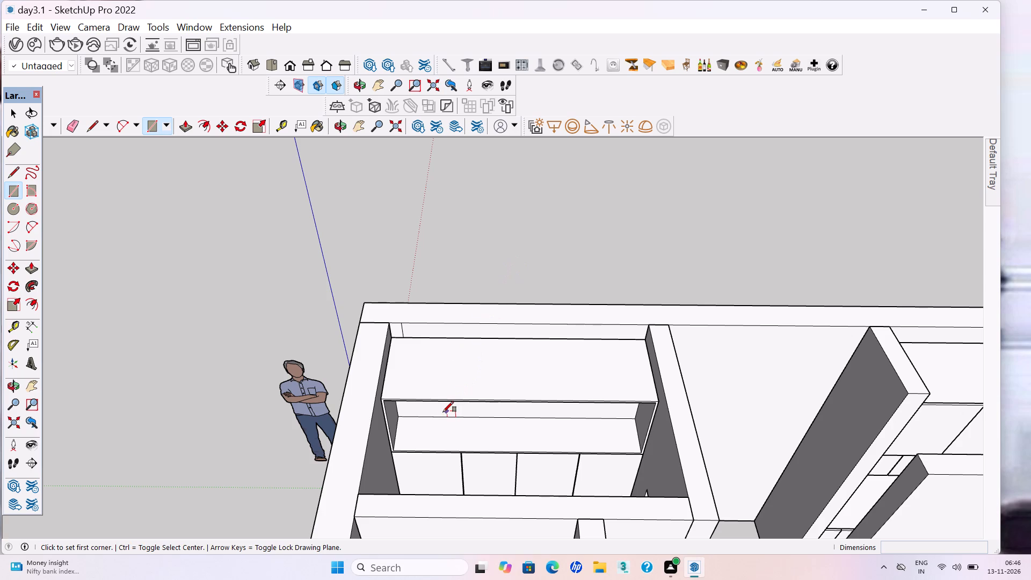
pyautogui.scroll(3, 401, 453)
pyautogui.scroll(4, 365, 389)
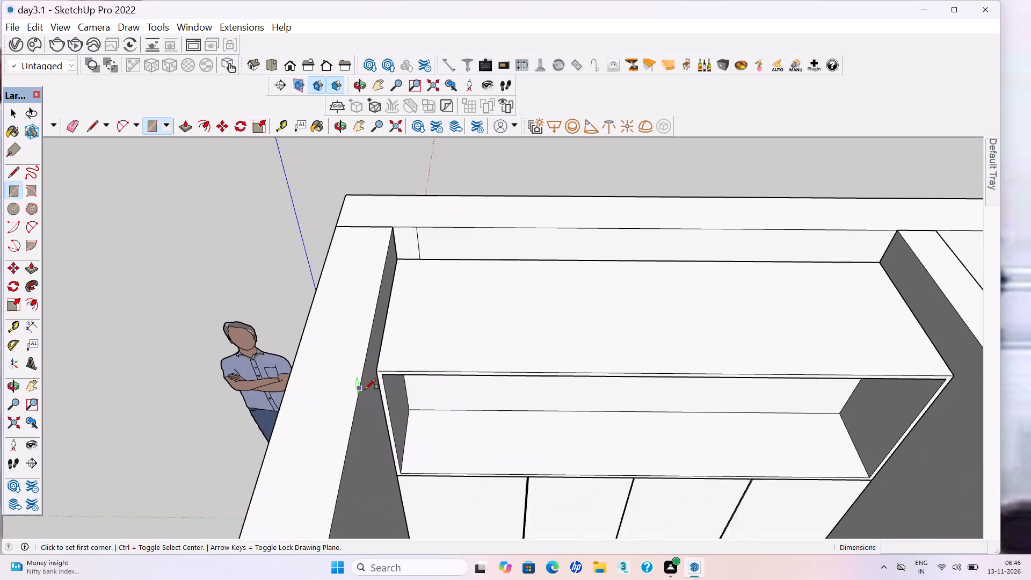
pyautogui.scroll(4, 372, 377)
pyautogui.click(380, 373)
pyautogui.scroll(-2, 383, 372)
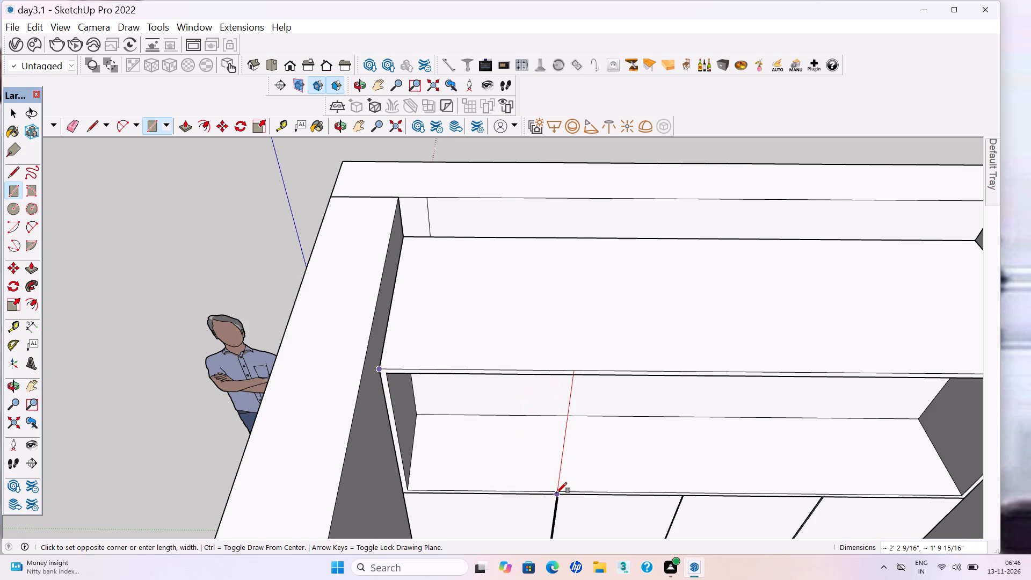
pyautogui.click(556, 493)
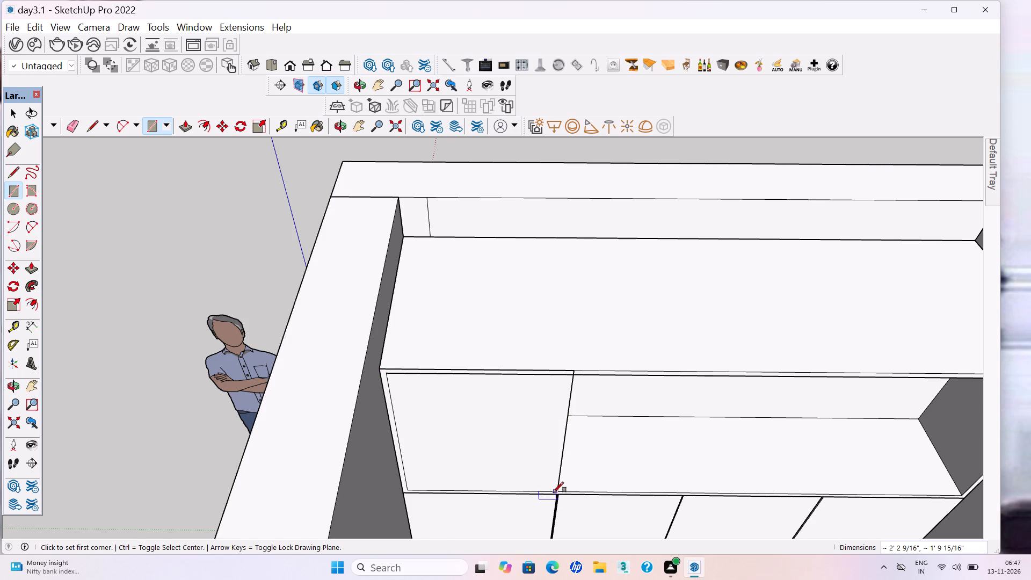
pyautogui.press('p')
pyautogui.click(490, 444)
pyautogui.write('18mm')
pyautogui.press('Return')
pyautogui.press('space')
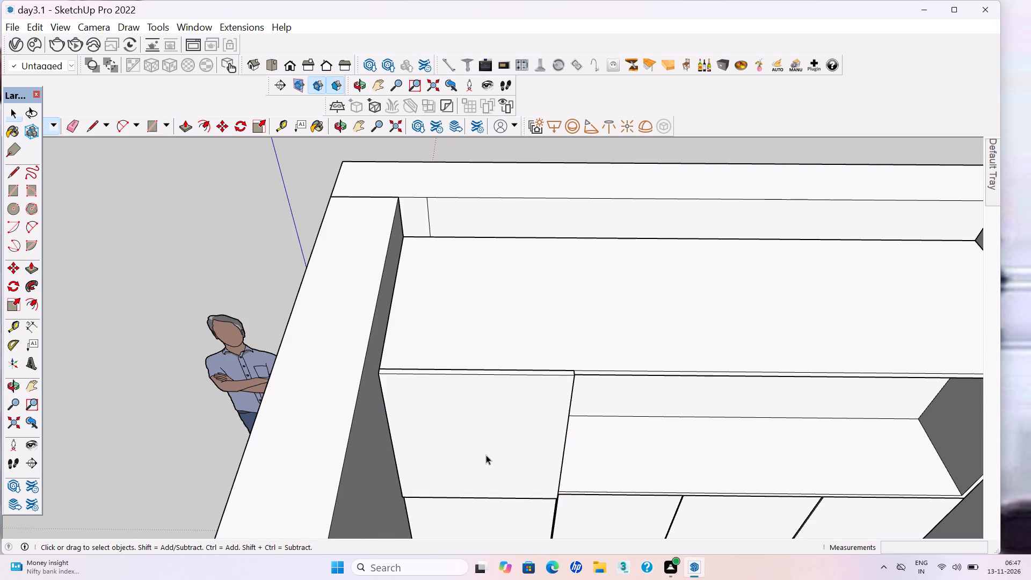
# Make the first loft door panel a group and save the model.
pyautogui.tripleClick(483, 446)
pyautogui.rightClick(482, 444)
pyautogui.click(515, 281)
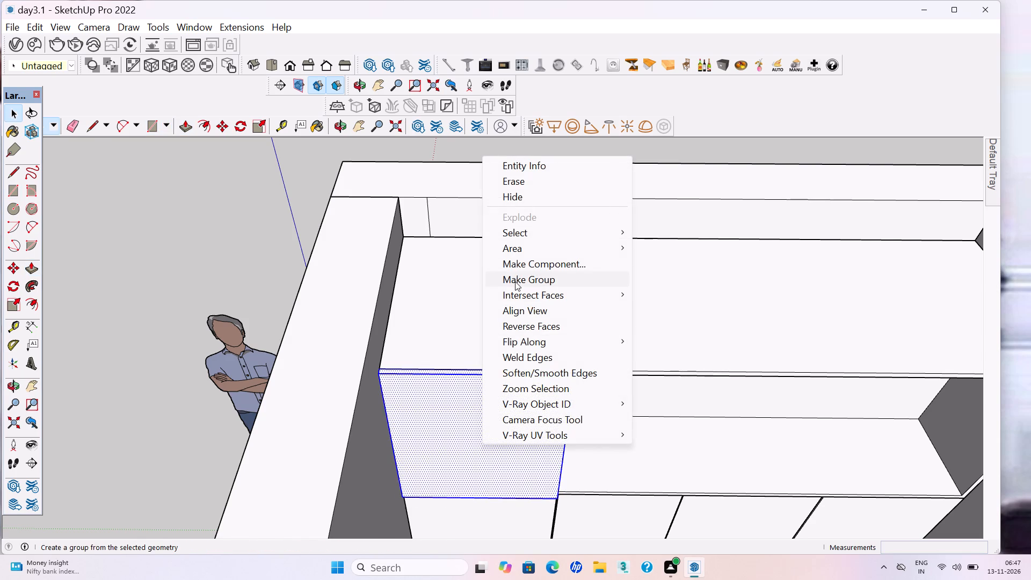
pyautogui.scroll(-5, 350, 397)
pyautogui.click(471, 199)
pyautogui.hotkey('ctrl', 's')
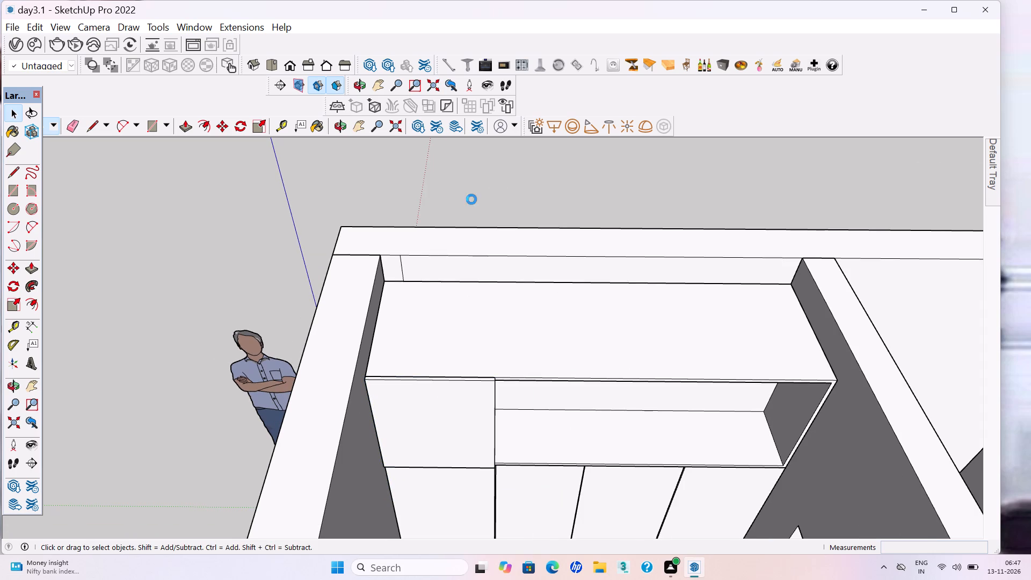
# Draw the second loft door, about 2' 1 13/16" by 1' 5 13/16", beside the first and extrude it flush with the first door's front.
pyautogui.press('r')
pyautogui.scroll(6, 561, 383)
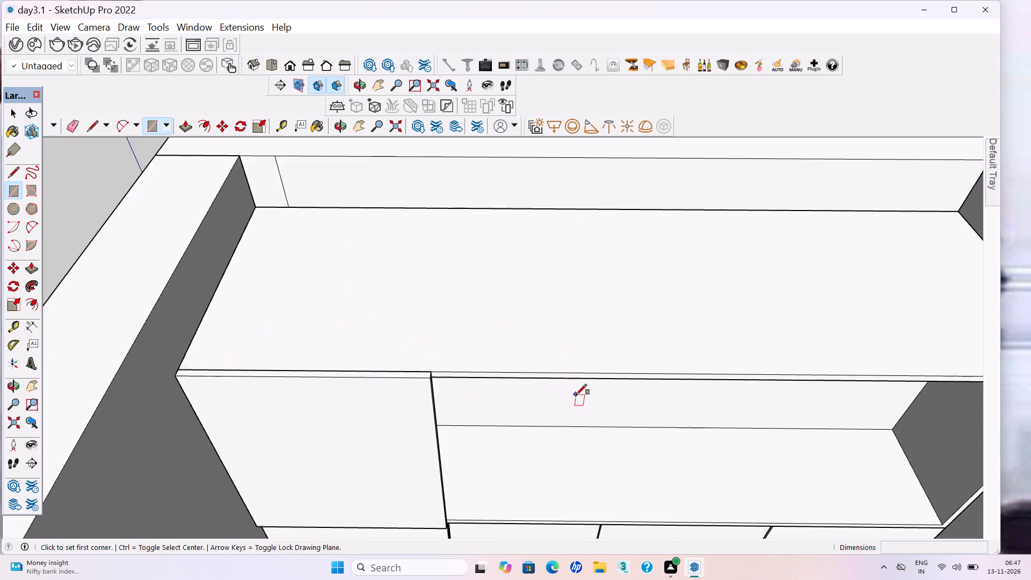
pyautogui.scroll(2, 576, 395)
pyautogui.scroll(5, 357, 365)
pyautogui.scroll(-1, 340, 357)
pyautogui.scroll(4, 340, 357)
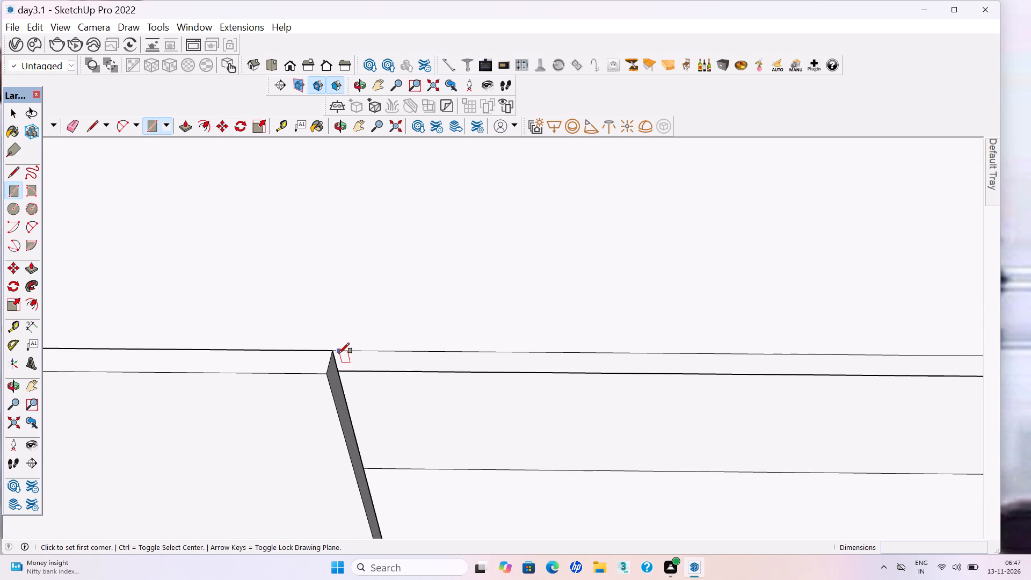
pyautogui.click(339, 353)
pyautogui.scroll(-14, 342, 359)
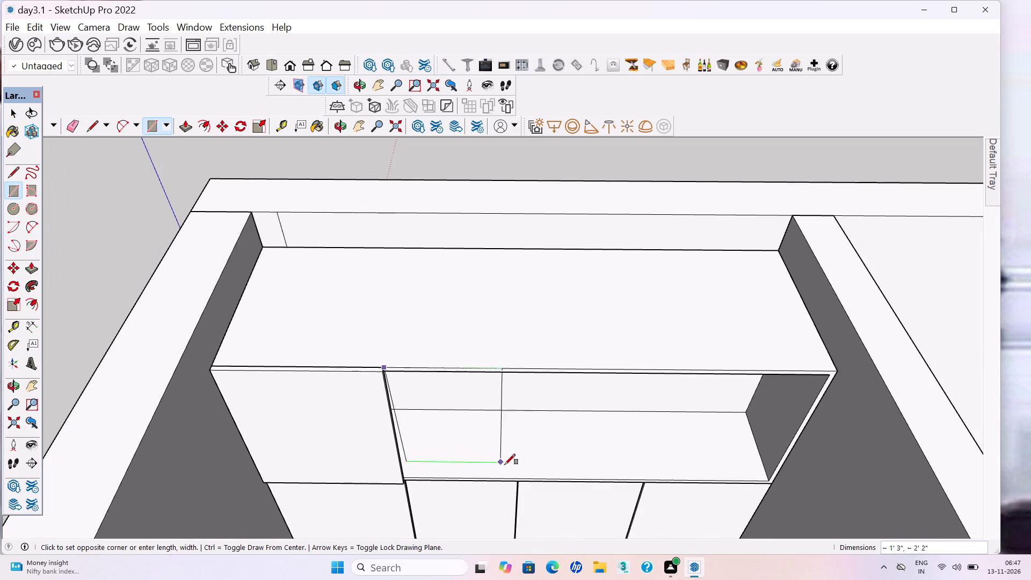
pyautogui.click(521, 478)
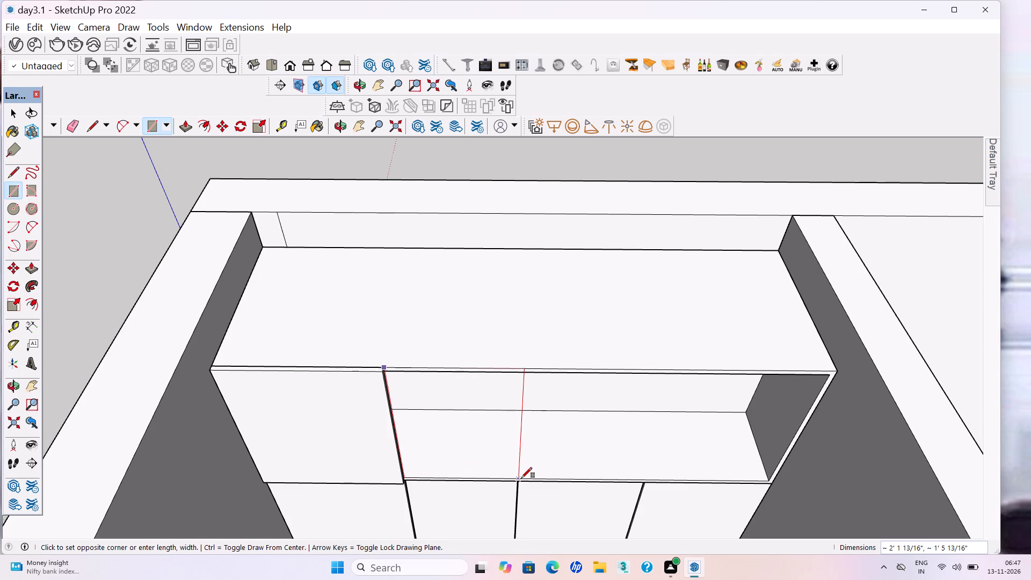
pyautogui.press('p')
pyautogui.click(397, 384)
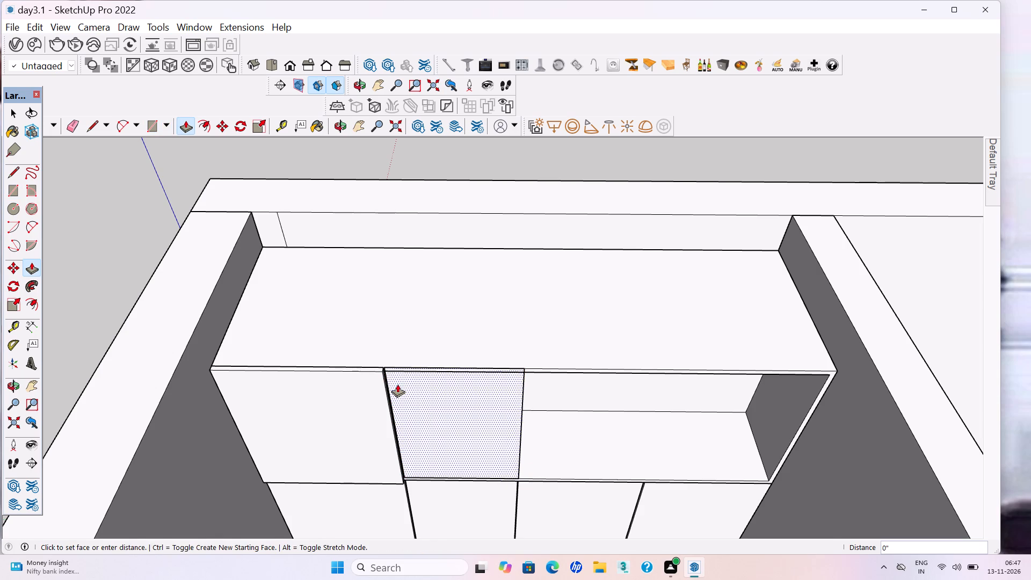
pyautogui.click(353, 402)
# Make the second loft door panel a group and save the model.
pyautogui.press('space')
pyautogui.tripleClick(423, 425)
pyautogui.click(424, 425)
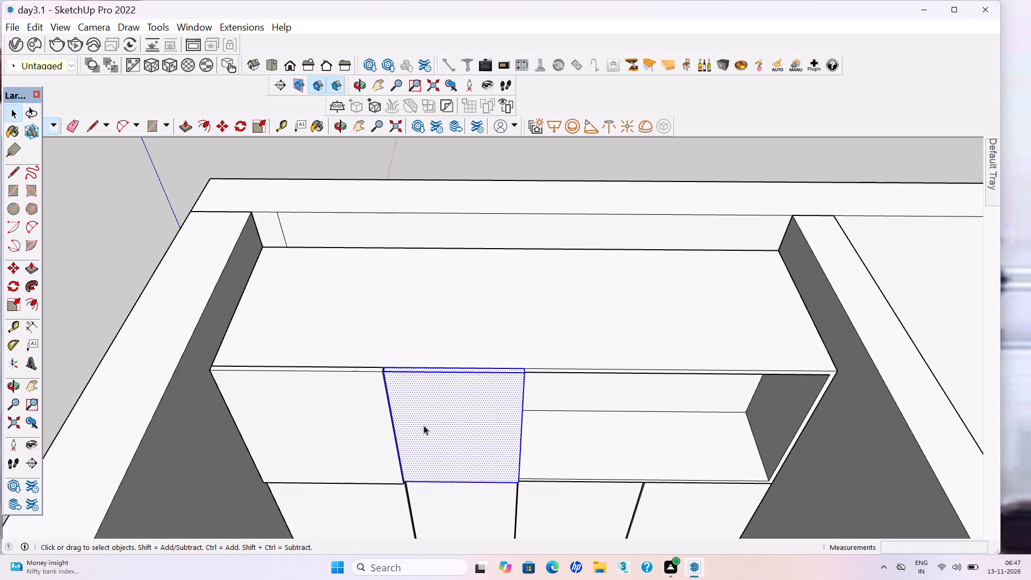
pyautogui.rightClick(425, 425)
pyautogui.click(461, 260)
pyautogui.scroll(-3, 438, 402)
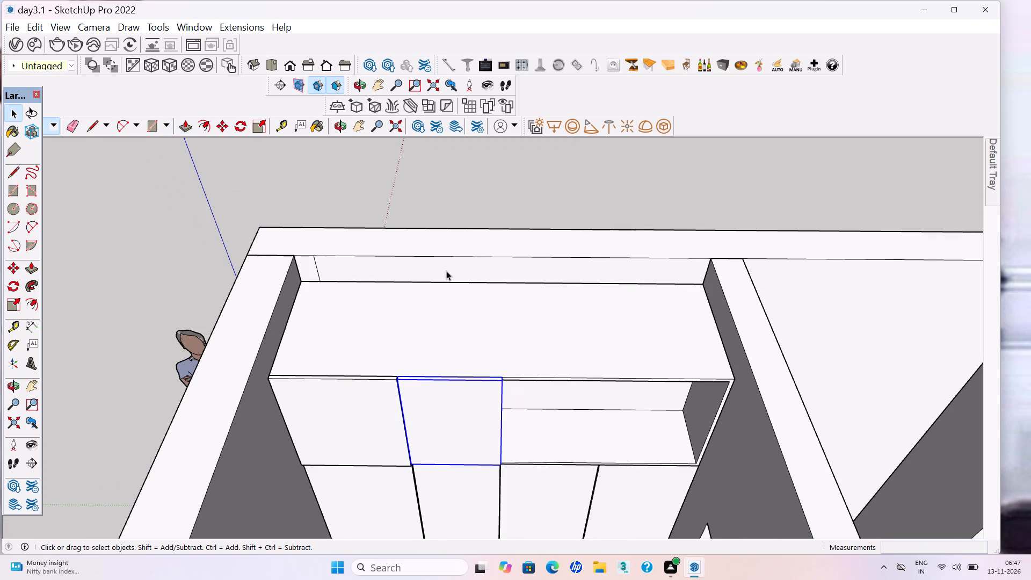
pyautogui.click(485, 192)
pyautogui.hotkey('ctrl', 's')
pyautogui.hotkey('ctrl', 's')
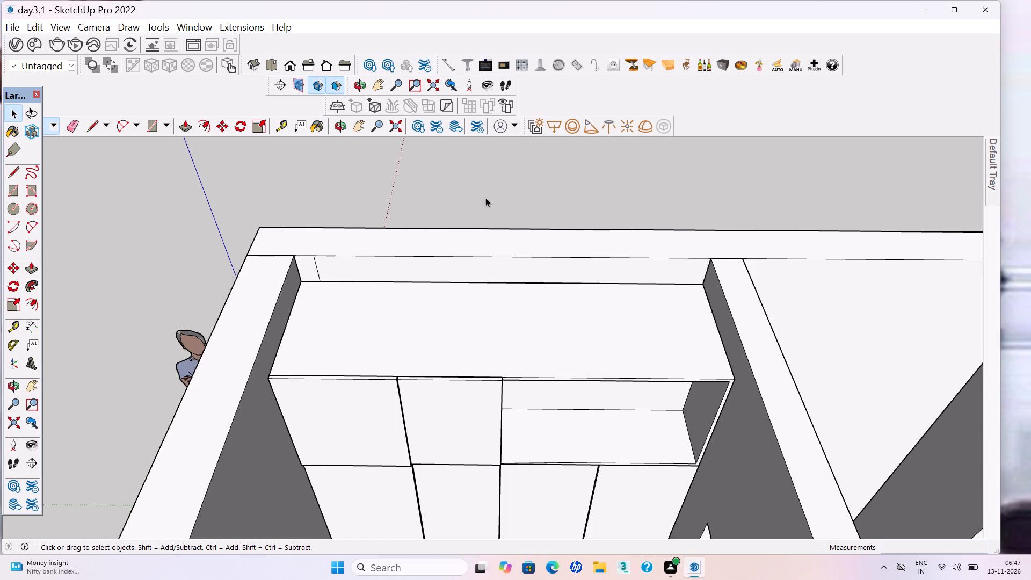
# Draw the third loft door, about 2' 1 13/16" by 1' 8 3/4", beside the second and extrude it about 11/16", flush with the second door.
pyautogui.press('r')
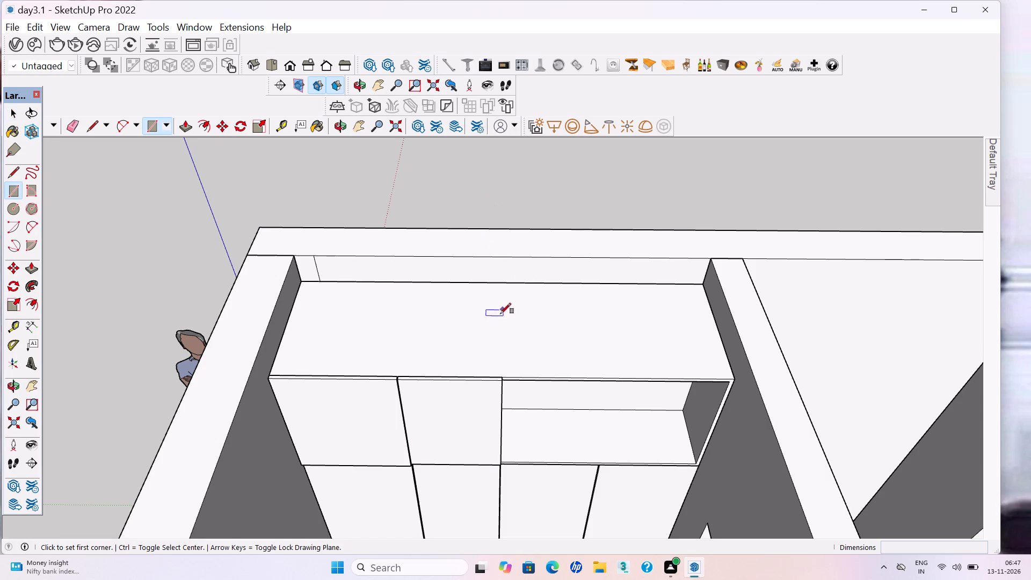
pyautogui.scroll(7, 546, 381)
pyautogui.scroll(4, 492, 385)
pyautogui.scroll(3, 458, 344)
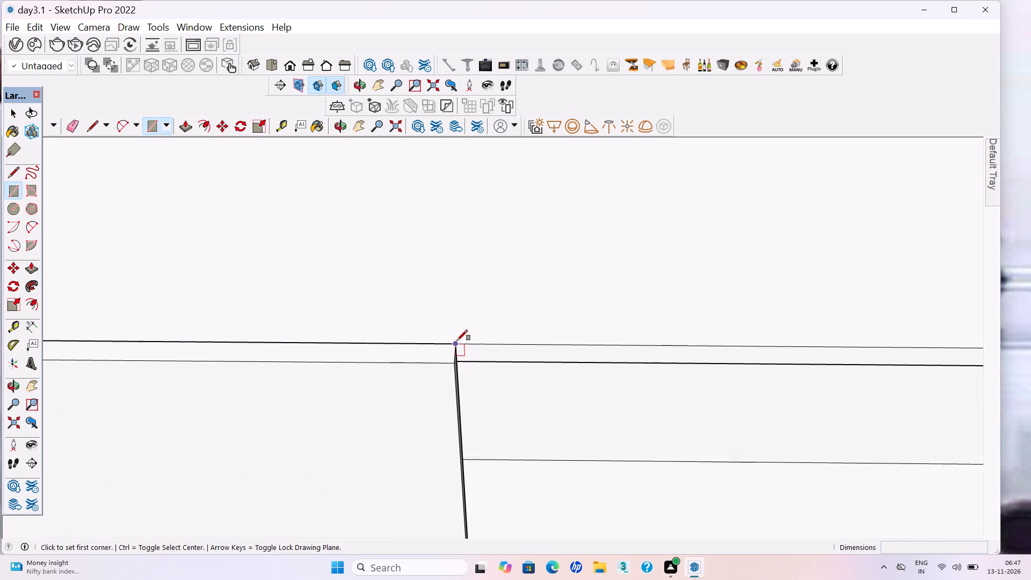
pyautogui.scroll(2, 457, 340)
pyautogui.click(461, 346)
pyautogui.scroll(-4, 461, 346)
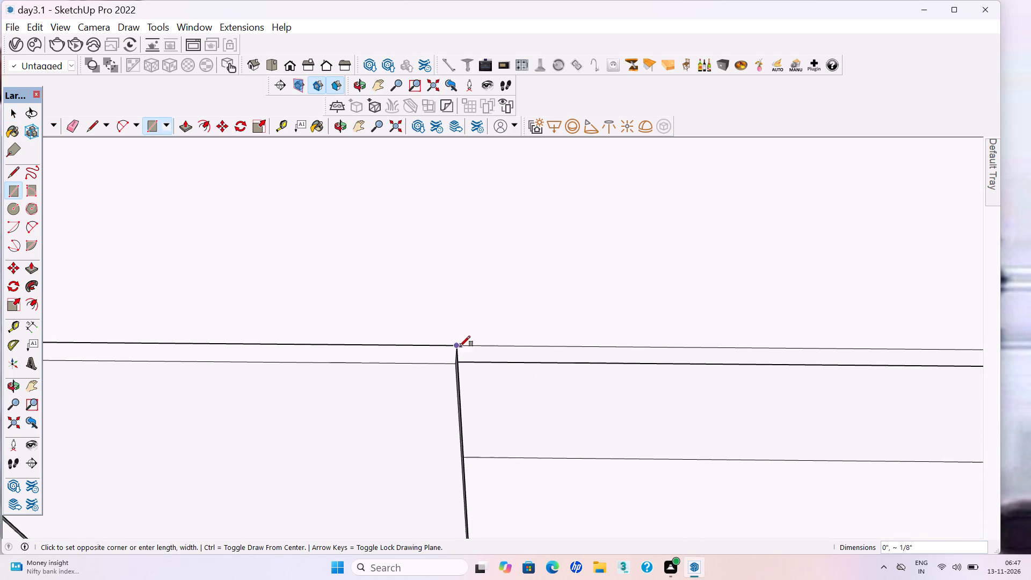
pyautogui.scroll(-10, 466, 366)
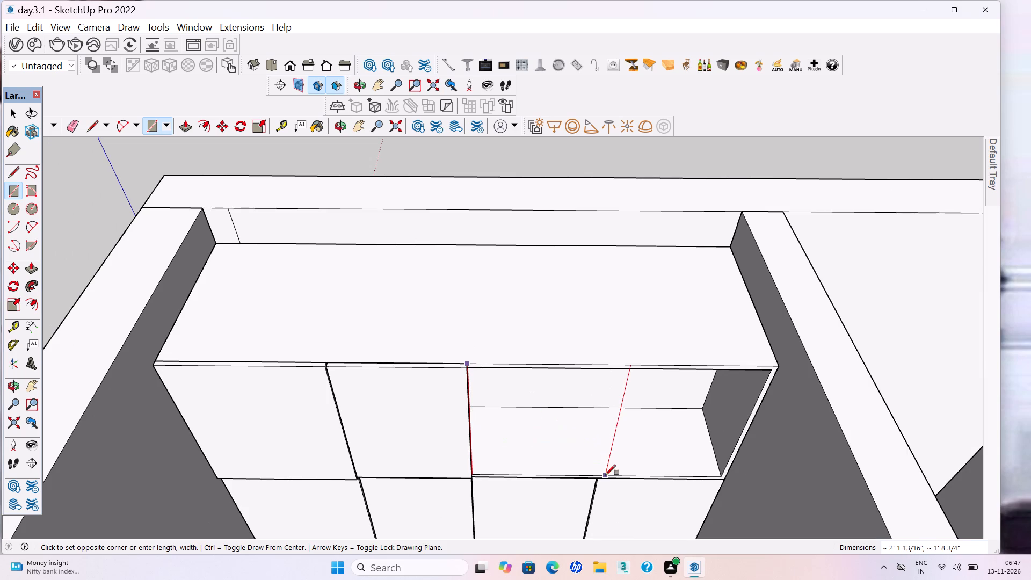
pyautogui.click(605, 477)
pyautogui.press('p')
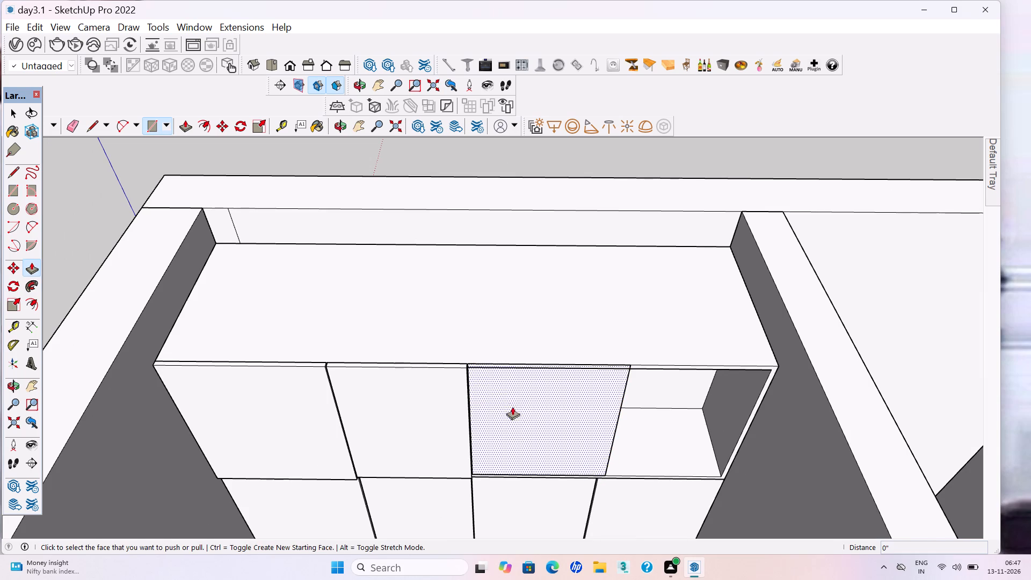
pyautogui.click(474, 369)
pyautogui.click(431, 385)
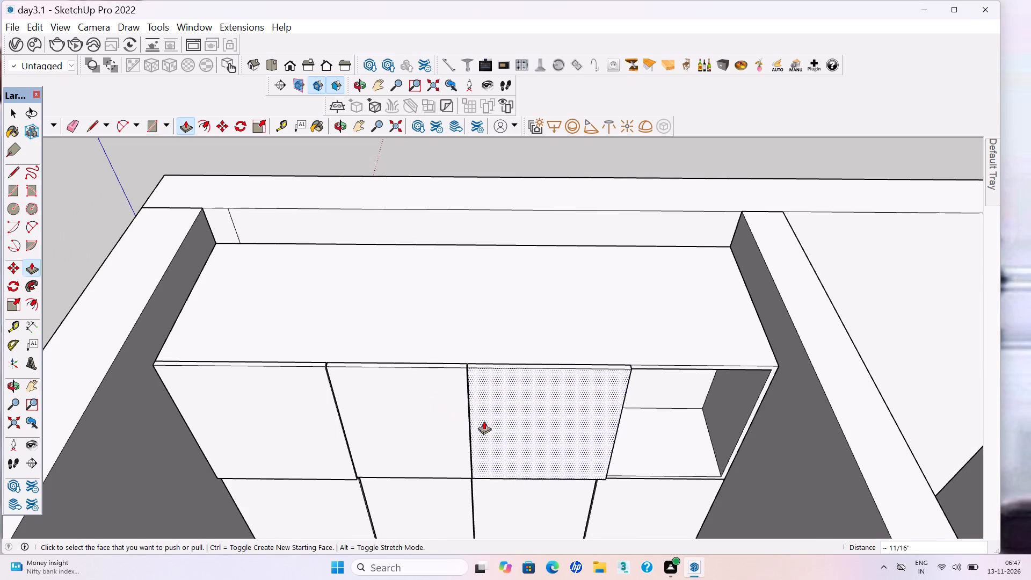
# Select the whole third loft door panel and make it a group.
pyautogui.press('space')
pyautogui.click(505, 427)
pyautogui.doubleClick(505, 427)
pyautogui.click(505, 427)
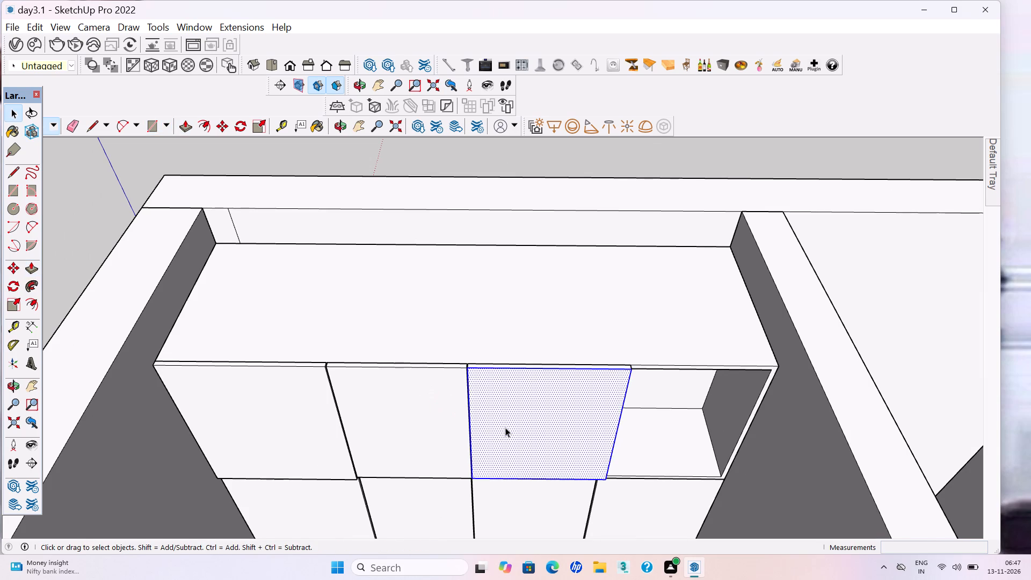
pyautogui.rightClick(505, 427)
pyautogui.click(543, 264)
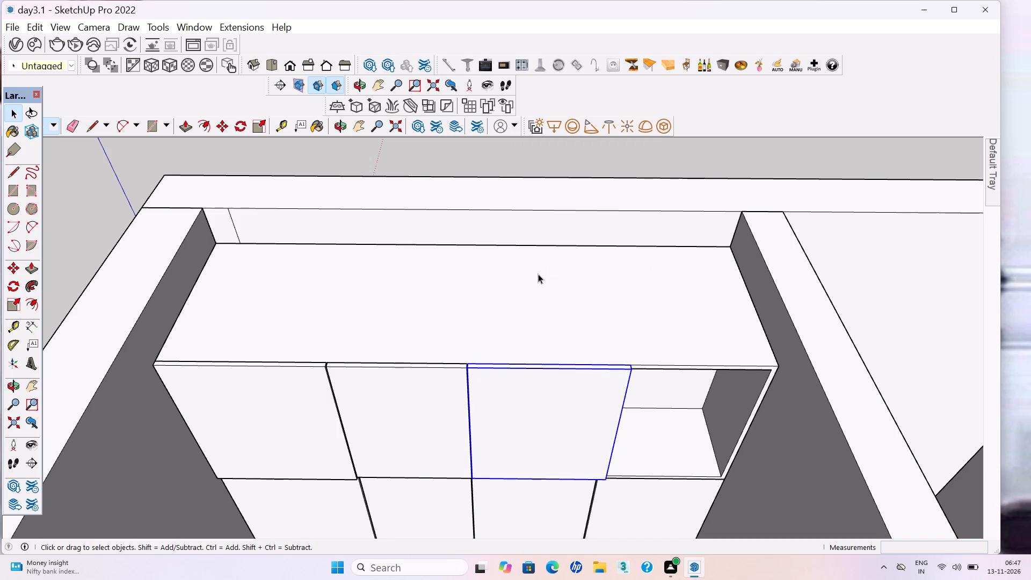
# Draw the fourth loft door, about 2' 2 9/16" by 1' 6 5/8", over the remaining opening and extrude it flush with the third door's front.
pyautogui.press('r')
pyautogui.scroll(4, 779, 360)
pyautogui.scroll(5, 603, 338)
pyautogui.scroll(4, 542, 371)
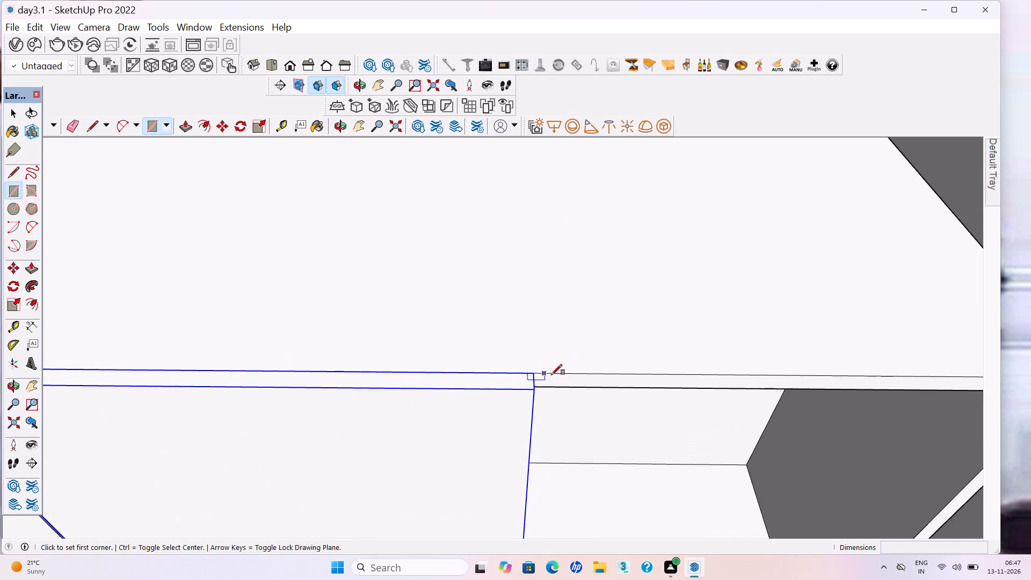
pyautogui.scroll(4, 546, 377)
pyautogui.click(536, 373)
pyautogui.scroll(-6, 541, 368)
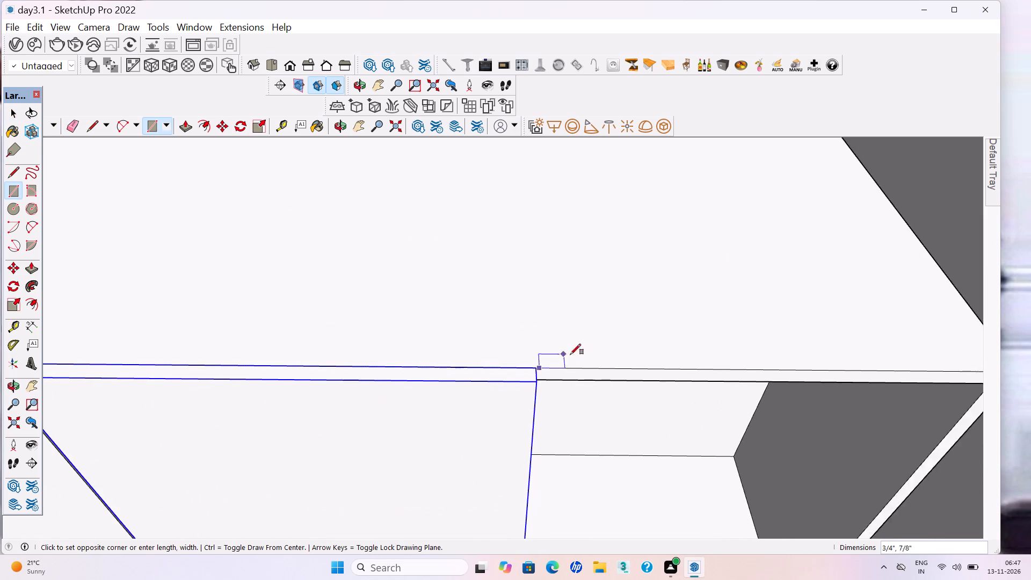
pyautogui.scroll(-10, 586, 355)
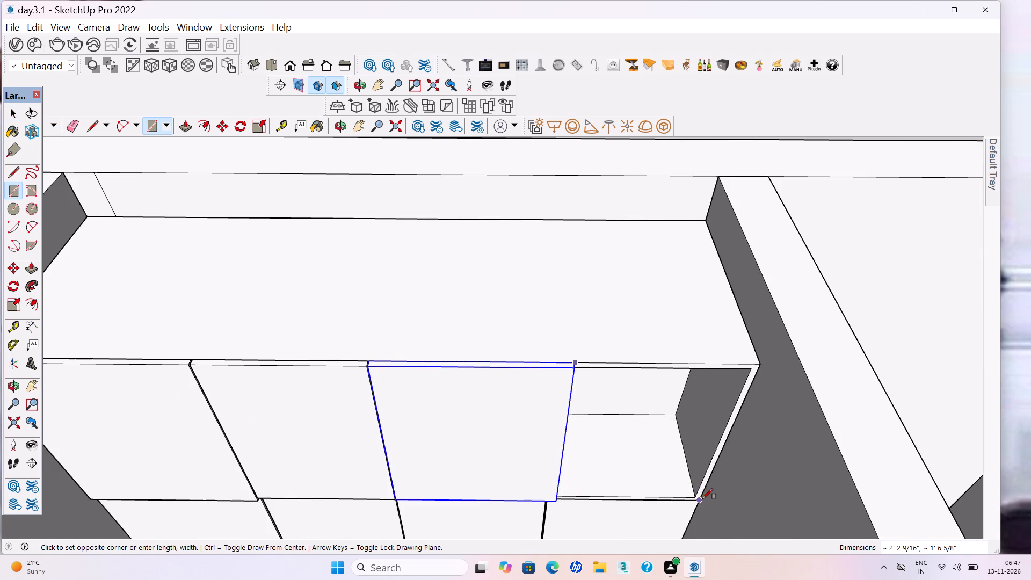
pyautogui.click(702, 499)
pyautogui.press('p')
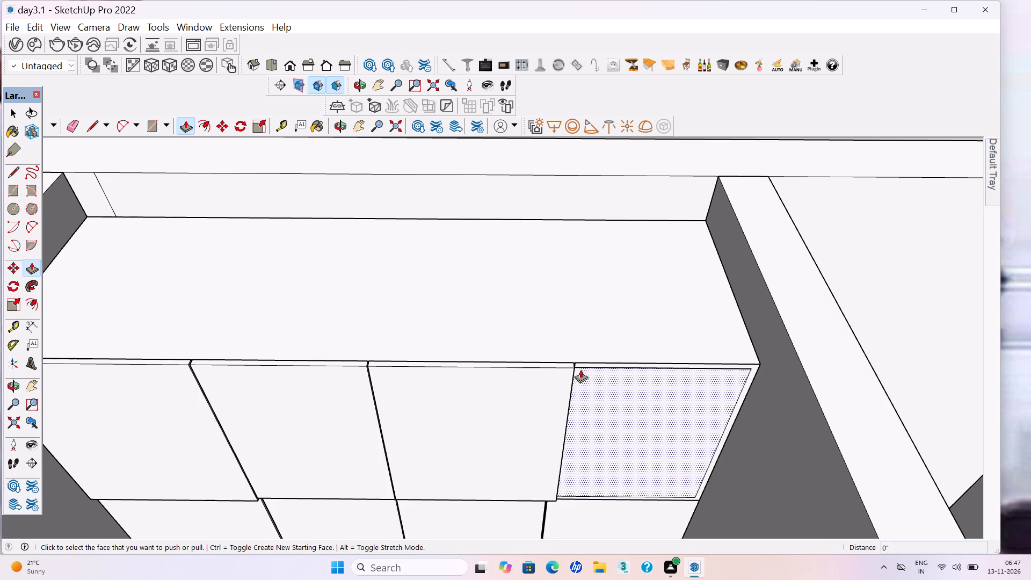
pyautogui.click(579, 367)
pyautogui.click(529, 386)
# Select the whole fourth loft door panel, make it a group and clear the selection.
pyautogui.press('space')
pyautogui.tripleClick(616, 422)
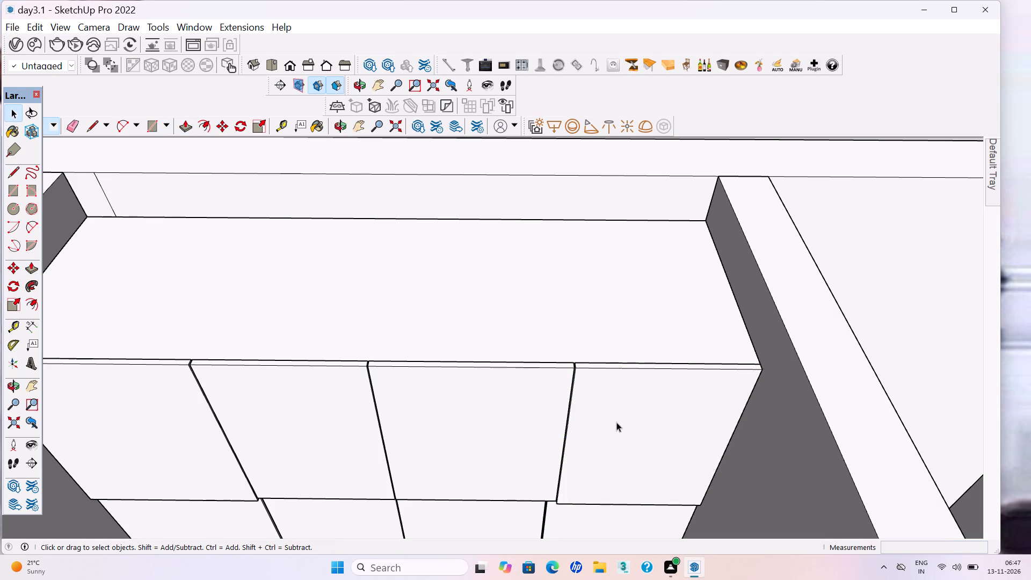
pyautogui.rightClick(616, 421)
pyautogui.click(642, 250)
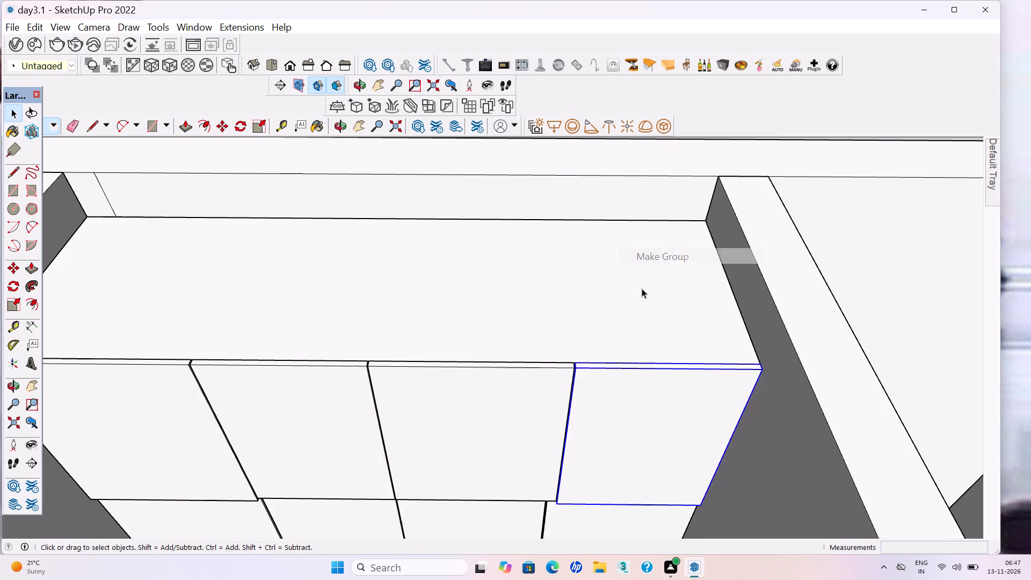
pyautogui.scroll(-8, 624, 399)
pyautogui.click(620, 209)
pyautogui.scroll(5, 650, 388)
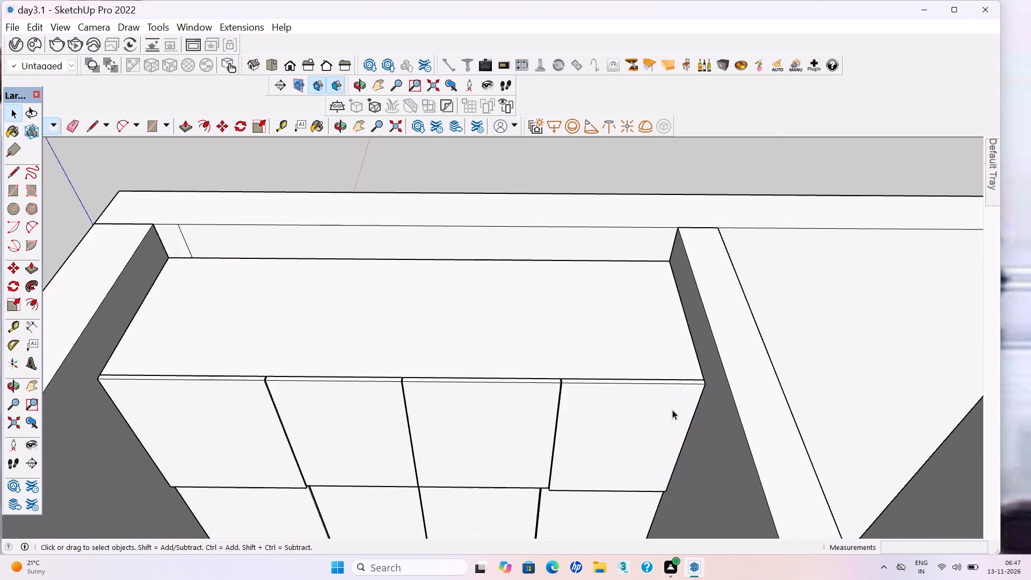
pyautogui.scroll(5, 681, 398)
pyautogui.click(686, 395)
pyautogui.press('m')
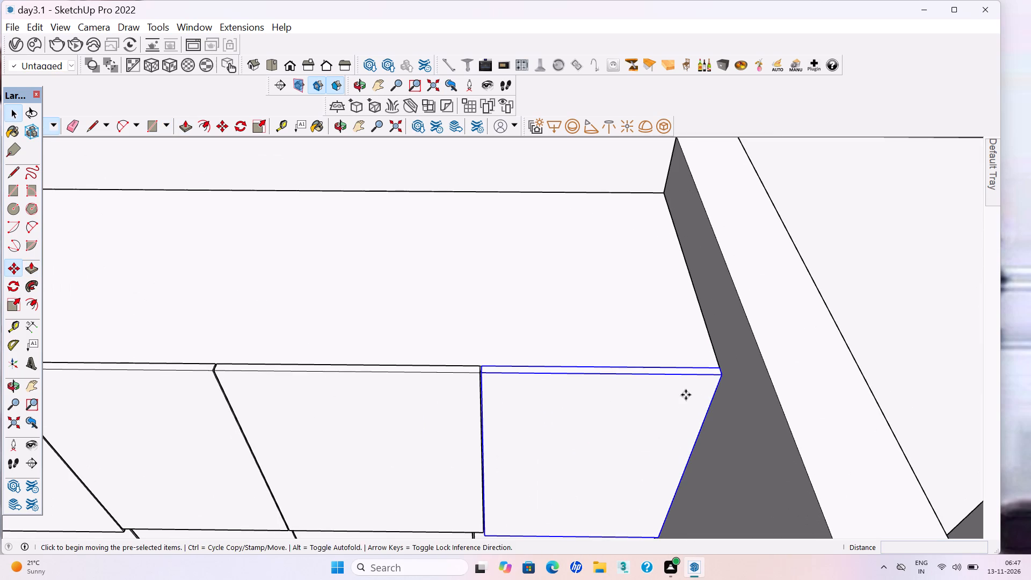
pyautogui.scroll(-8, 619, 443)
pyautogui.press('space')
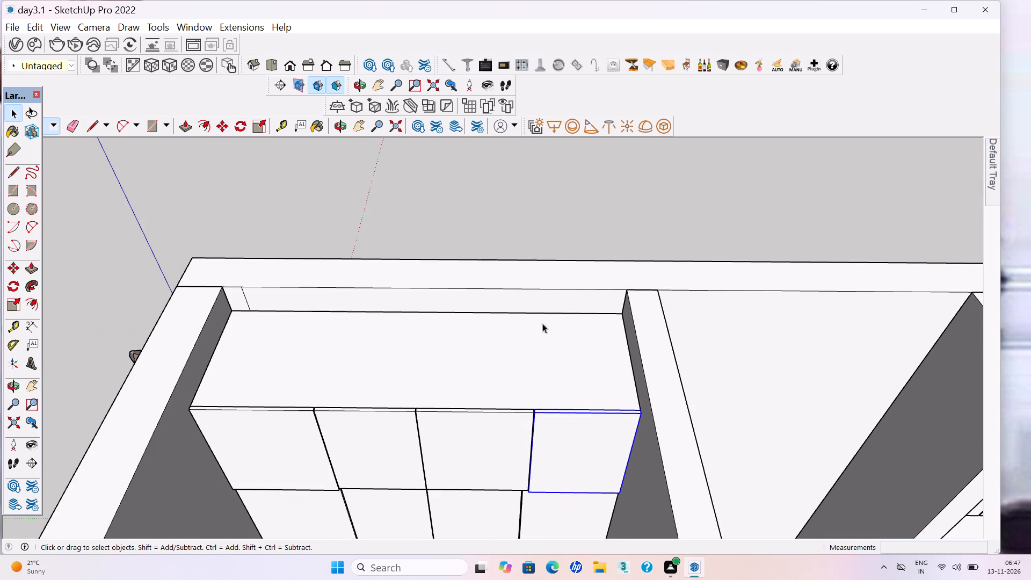
# Clear the selection and save the model with the four loft doors.
pyautogui.click(561, 206)
pyautogui.hotkey('ctrl', 's')
pyautogui.hotkey('ctrl', 's')
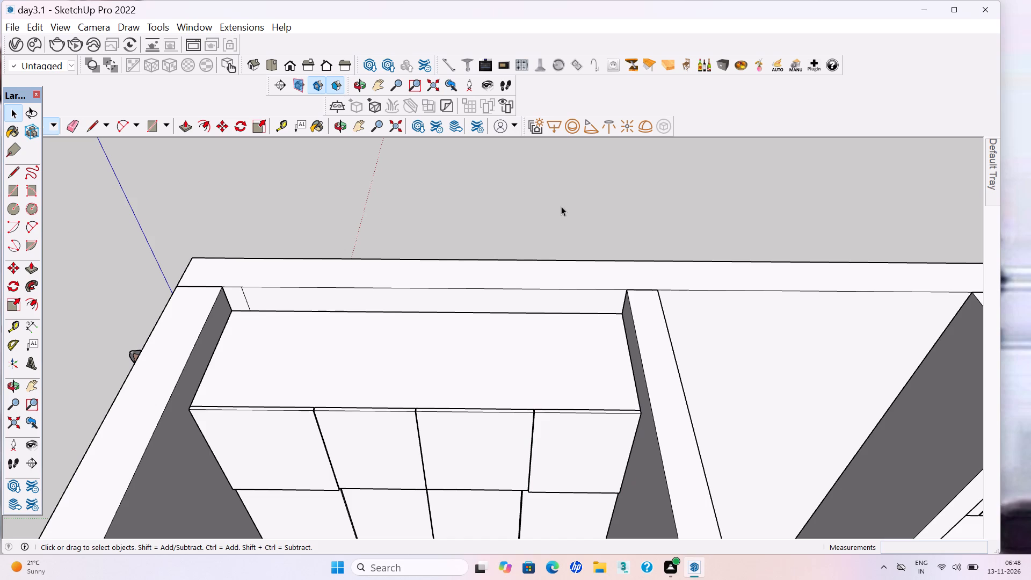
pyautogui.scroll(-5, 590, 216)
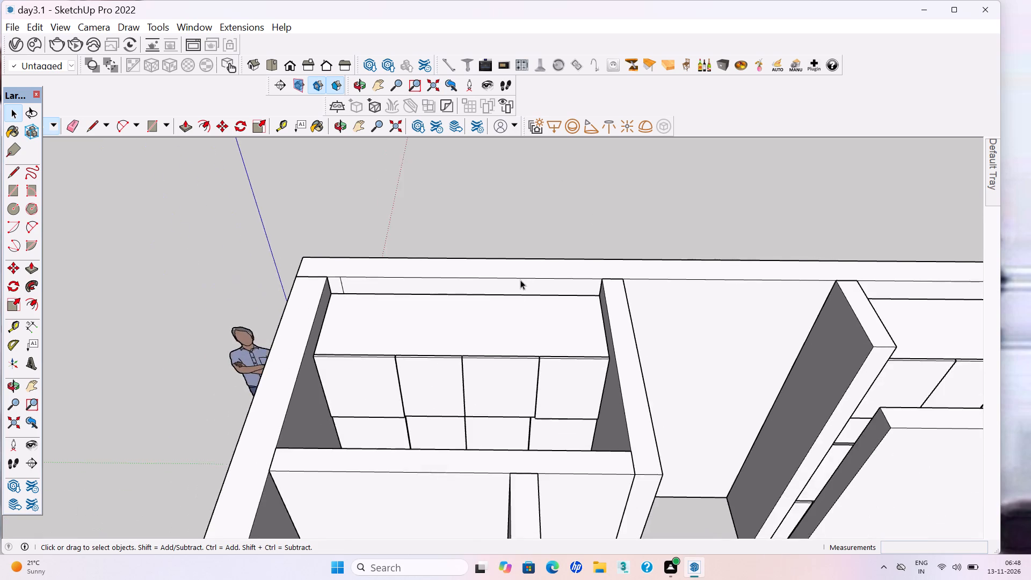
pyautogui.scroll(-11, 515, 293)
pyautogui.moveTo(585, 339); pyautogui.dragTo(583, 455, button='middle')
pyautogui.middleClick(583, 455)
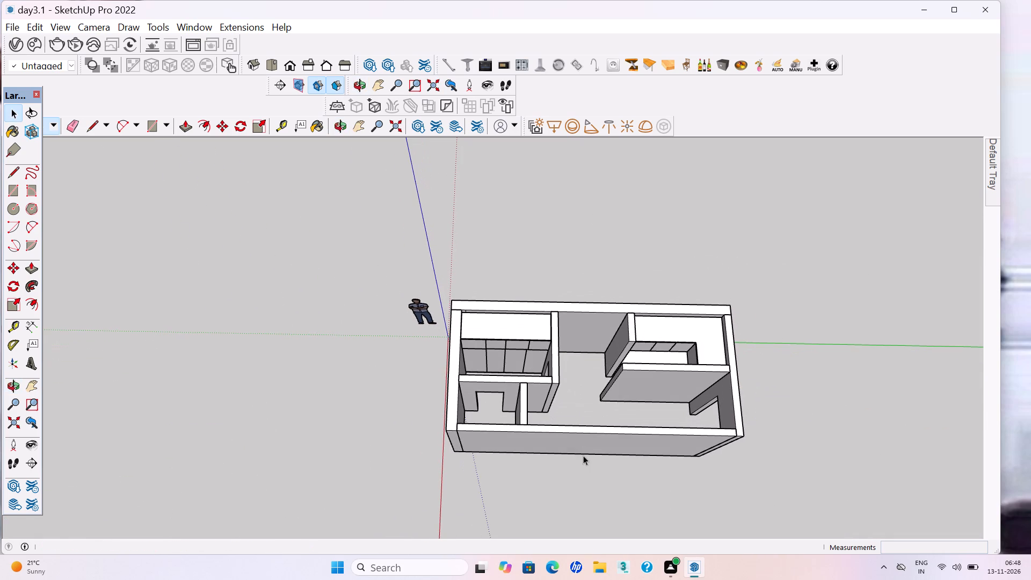
# Place a guide line on the floor about 1' 4 1/16" out from the back wall of the central recess between the two rooms.
pyautogui.scroll(4, 728, 418)
pyautogui.moveTo(572, 430); pyautogui.dragTo(622, 482, button='middle')
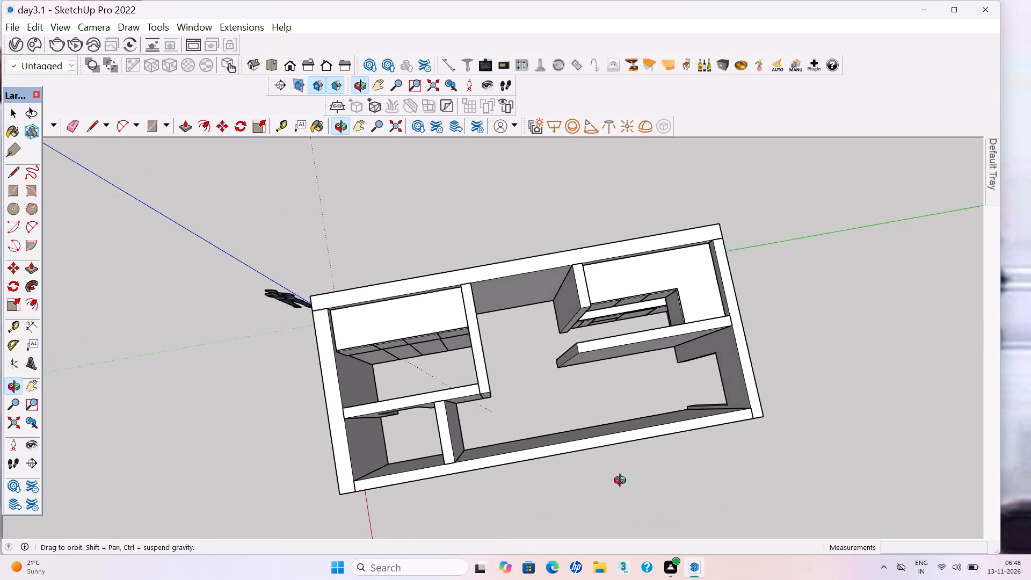
pyautogui.moveTo(622, 482); pyautogui.dragTo(1030, 528, button='middle')
pyautogui.scroll(1, 705, 417)
pyautogui.scroll(-2, 600, 407)
pyautogui.moveTo(576, 388); pyautogui.dragTo(571, 345, button='middle')
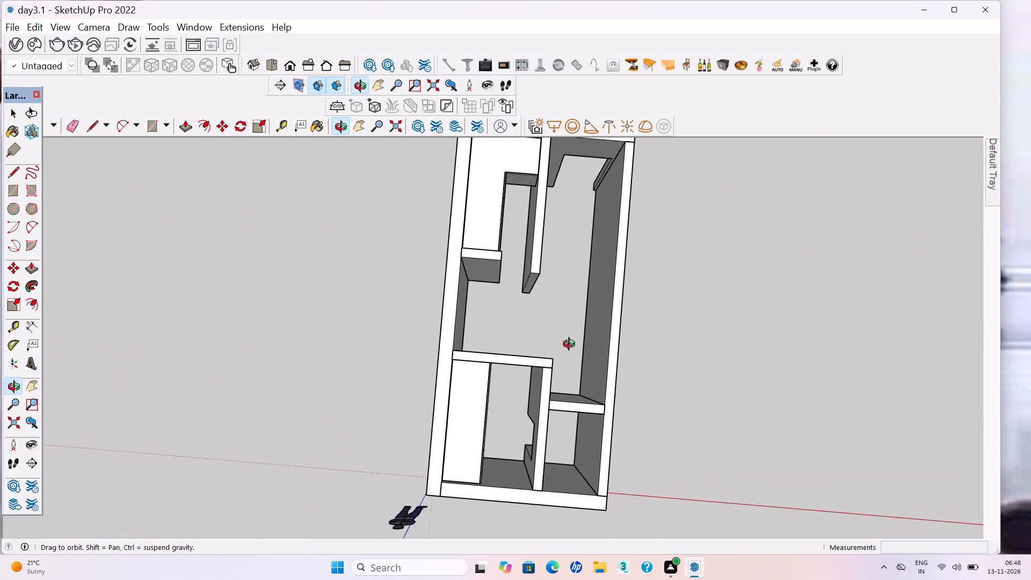
pyautogui.moveTo(571, 345); pyautogui.dragTo(158, 275, button='middle')
pyautogui.scroll(3, 527, 289)
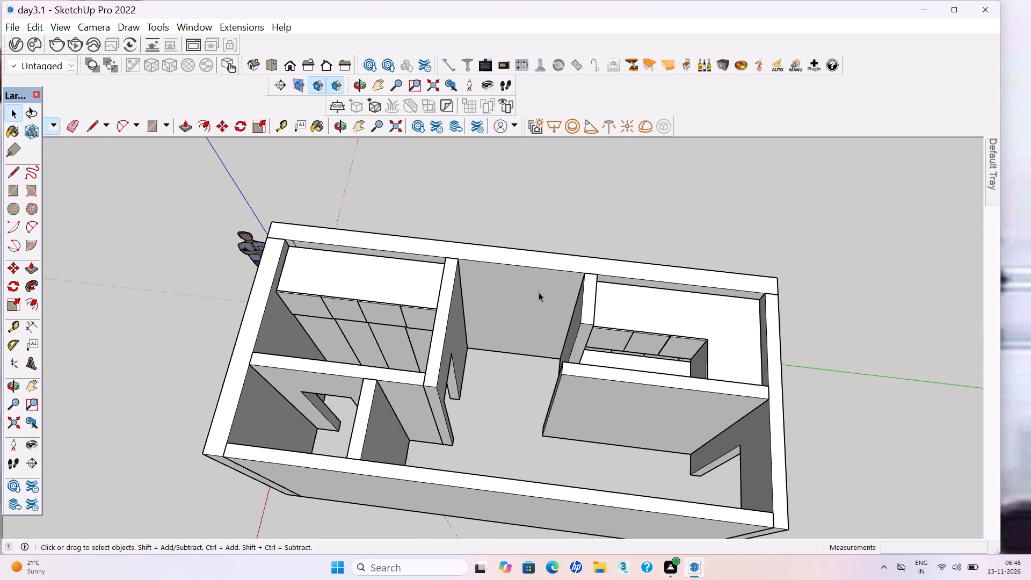
pyautogui.scroll(4, 523, 307)
pyautogui.scroll(2, 503, 351)
pyautogui.moveTo(493, 363); pyautogui.dragTo(508, 313, button='middle')
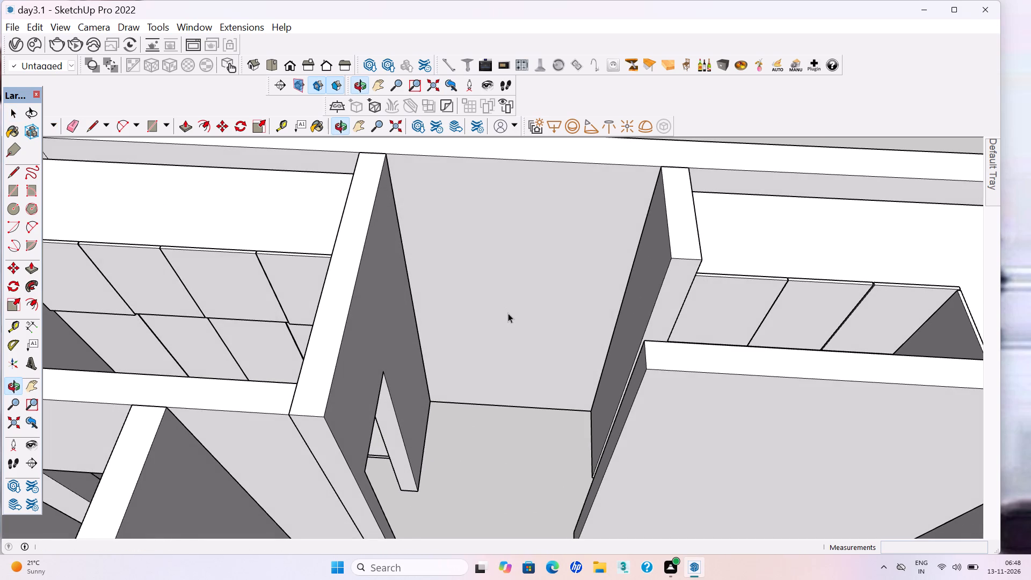
pyautogui.press('h')
pyautogui.moveTo(493, 321); pyautogui.dragTo(493, 323)
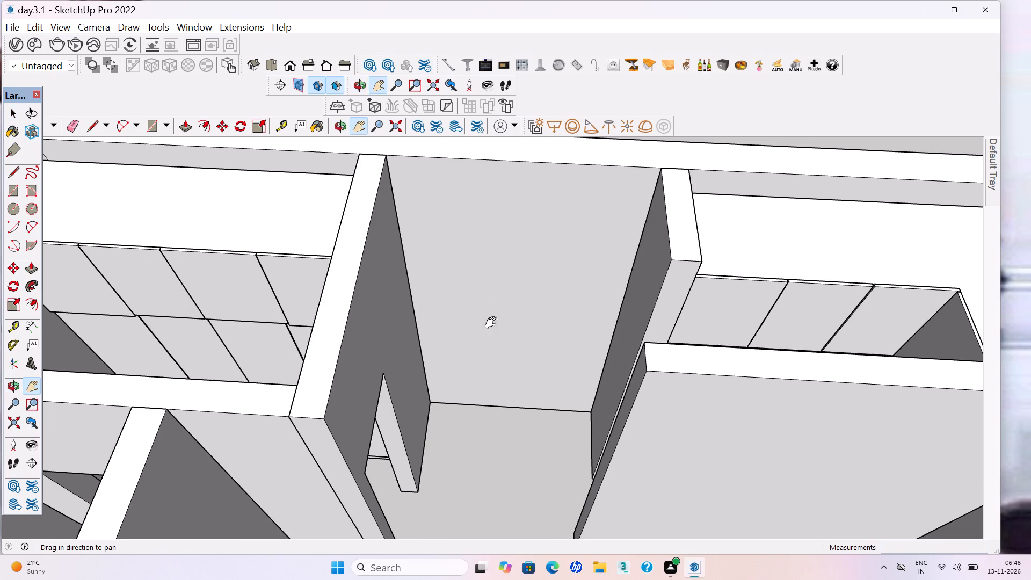
pyautogui.moveTo(493, 323); pyautogui.dragTo(493, 358)
pyautogui.press('t')
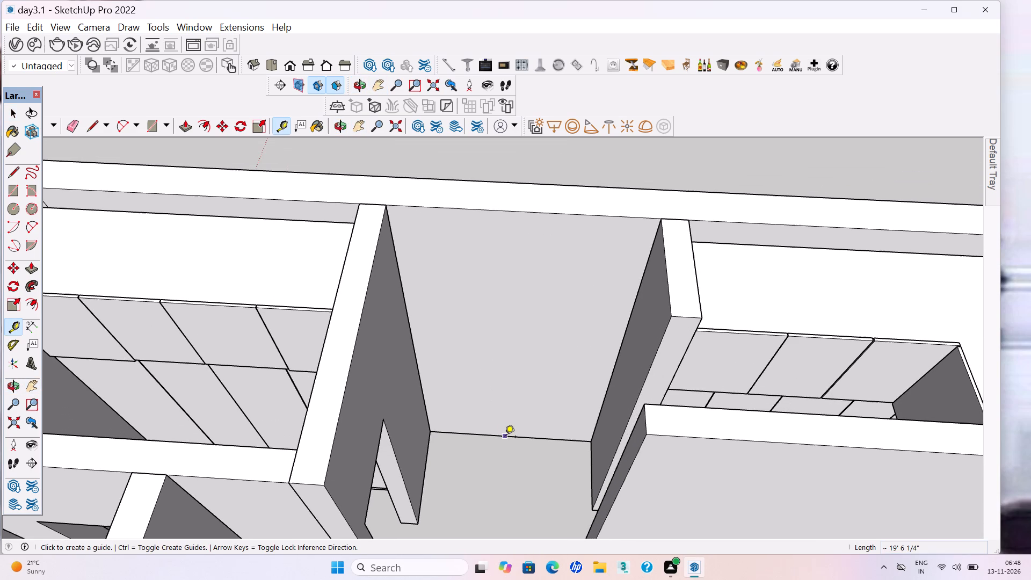
pyautogui.click(505, 438)
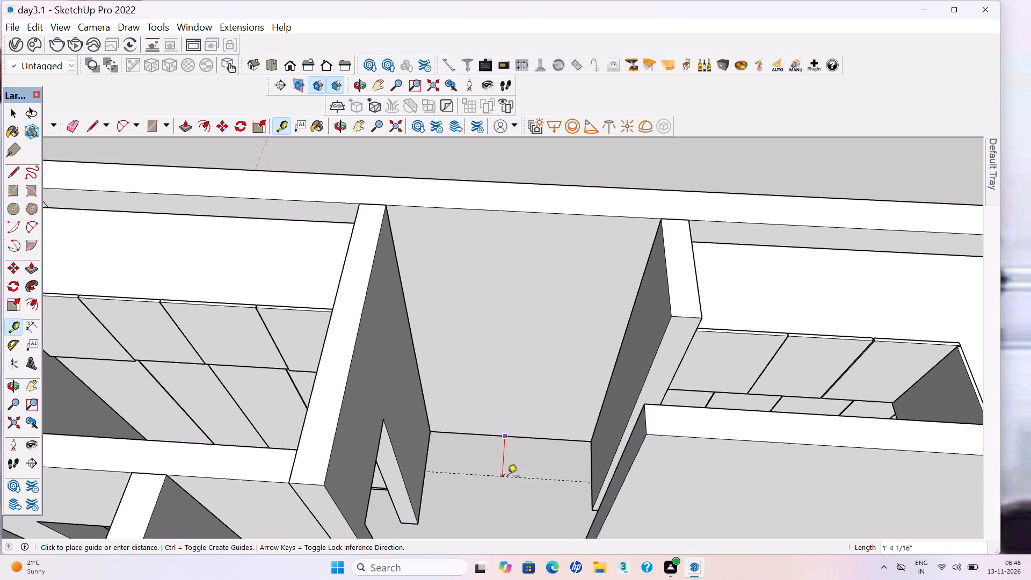
pyautogui.click(507, 477)
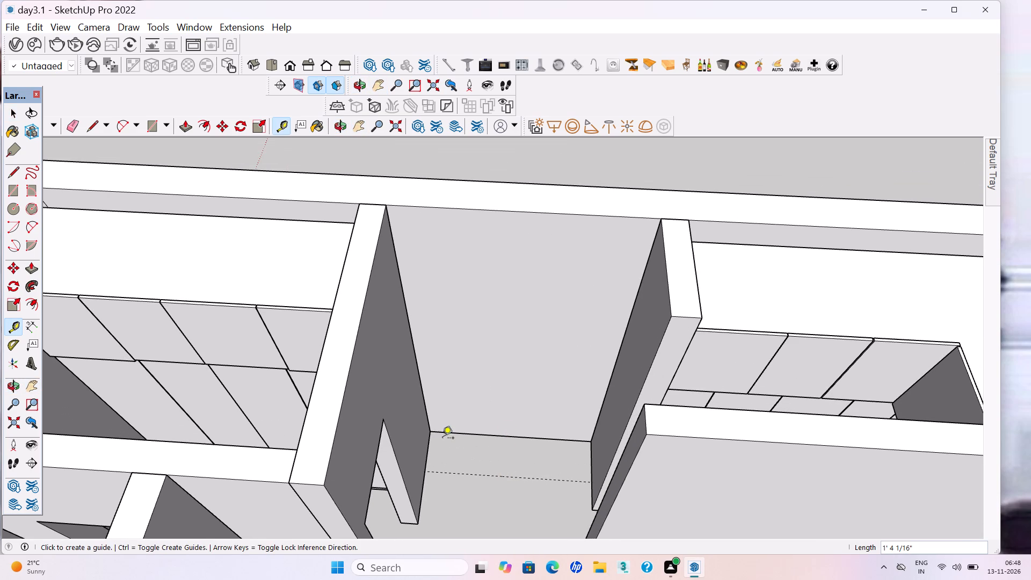
# Draw a base rectangle about 5' 1 1/4" by 1' 4 1/16" between the recess's back wall and the guide, and make it a group.
pyautogui.press('r')
pyautogui.click(431, 432)
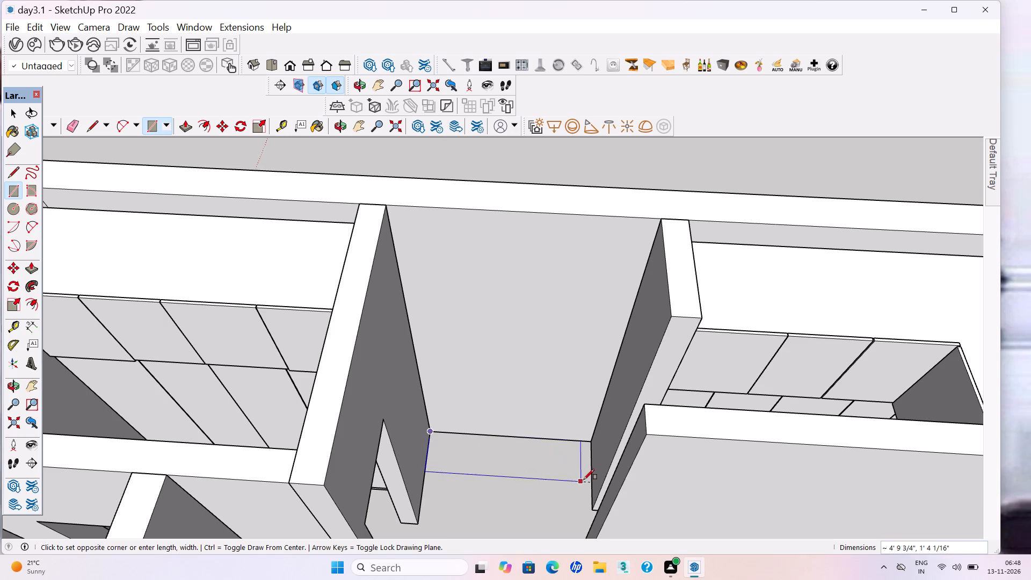
pyautogui.click(594, 481)
pyautogui.press('space')
pyautogui.doubleClick(518, 468)
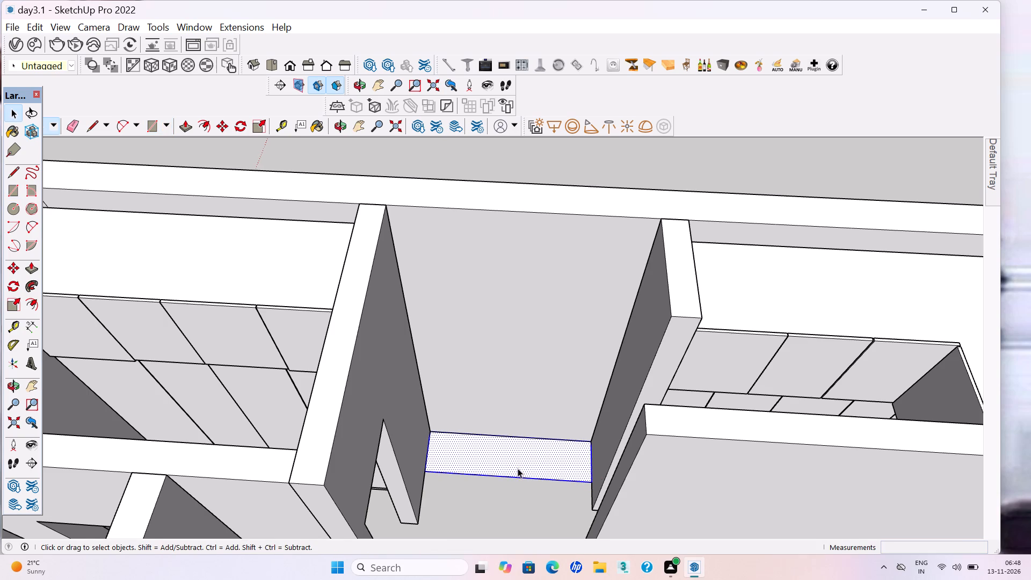
pyautogui.rightClick(513, 467)
pyautogui.click(546, 320)
# Extrude the base rectangle 3" inside its group as a plinth, close the group and save the model.
pyautogui.doubleClick(531, 463)
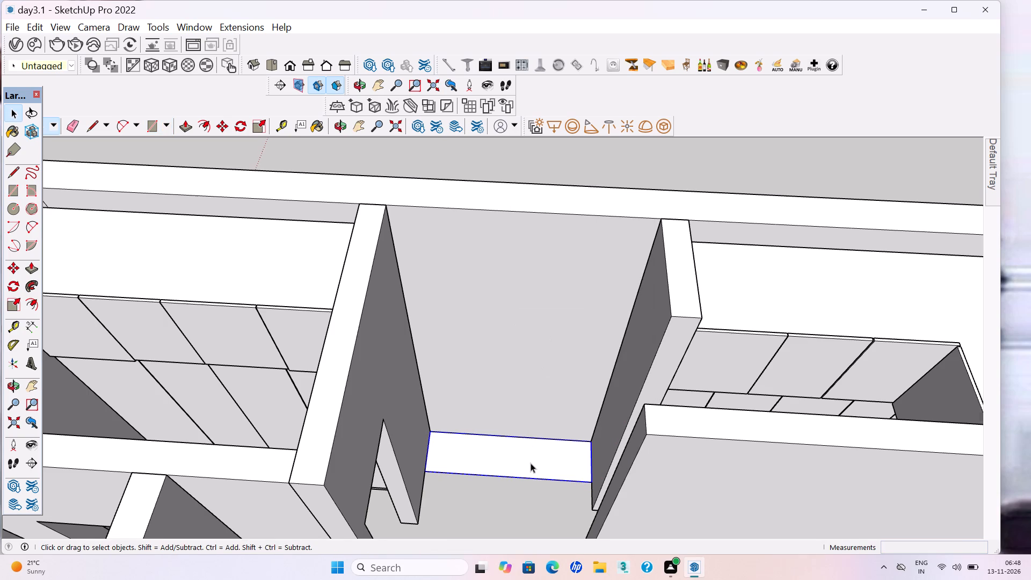
pyautogui.click(531, 463)
pyautogui.click(525, 465)
pyautogui.press('p')
pyautogui.click(525, 465)
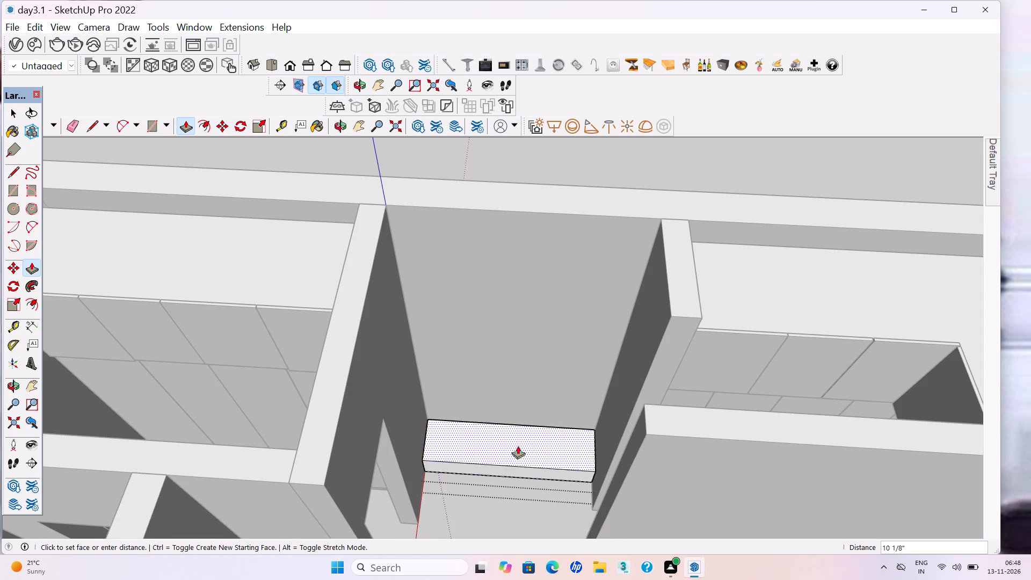
pyautogui.write('3"')
pyautogui.press('Return')
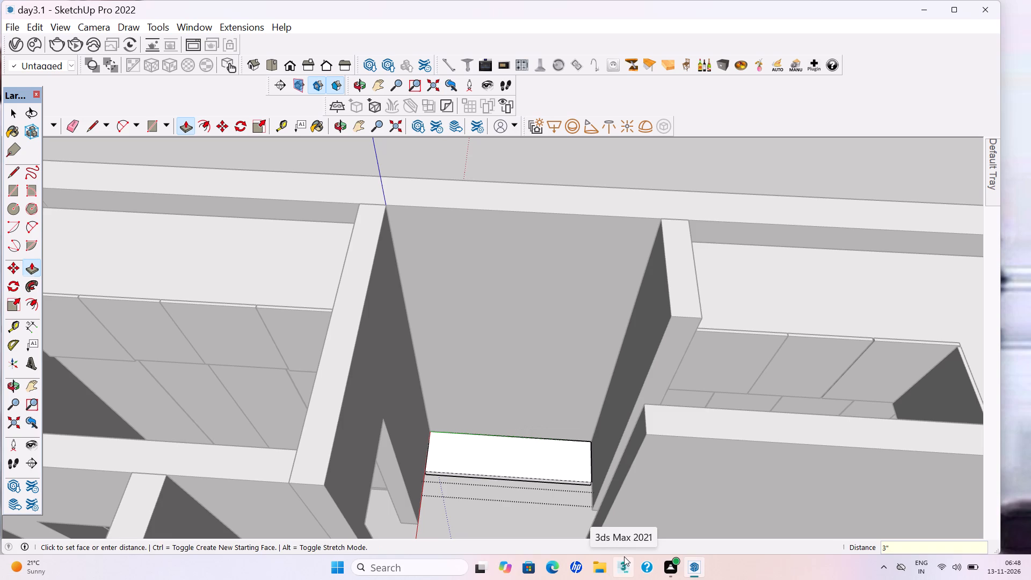
pyautogui.press('space')
pyautogui.click(515, 519)
pyautogui.hotkey('ctrl', 's')
# Draw a 5' 1 1/4" by 1' 4 1/16" rectangle over the plinth's top and make it a separate group.
pyautogui.press('r')
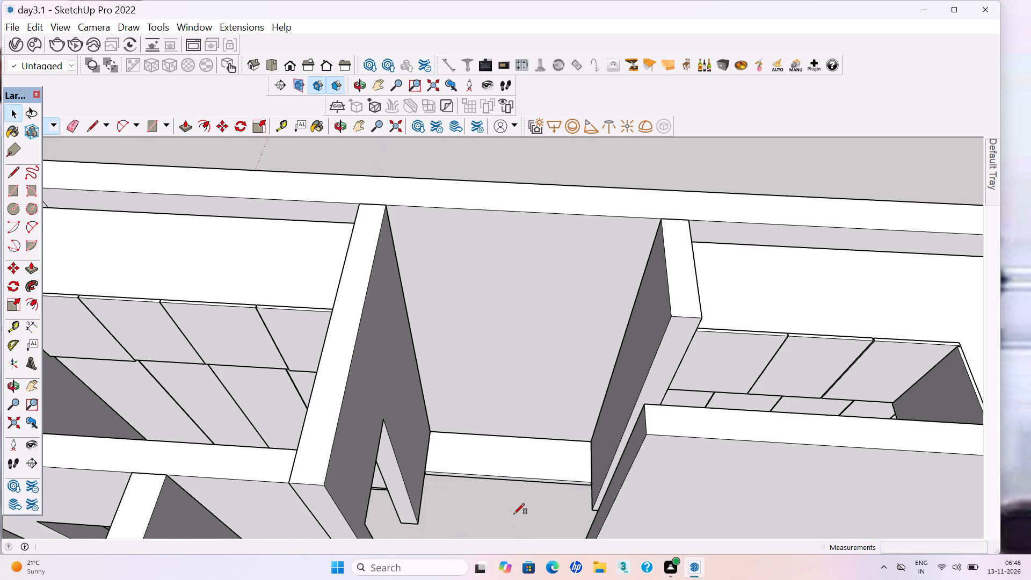
pyautogui.click(432, 433)
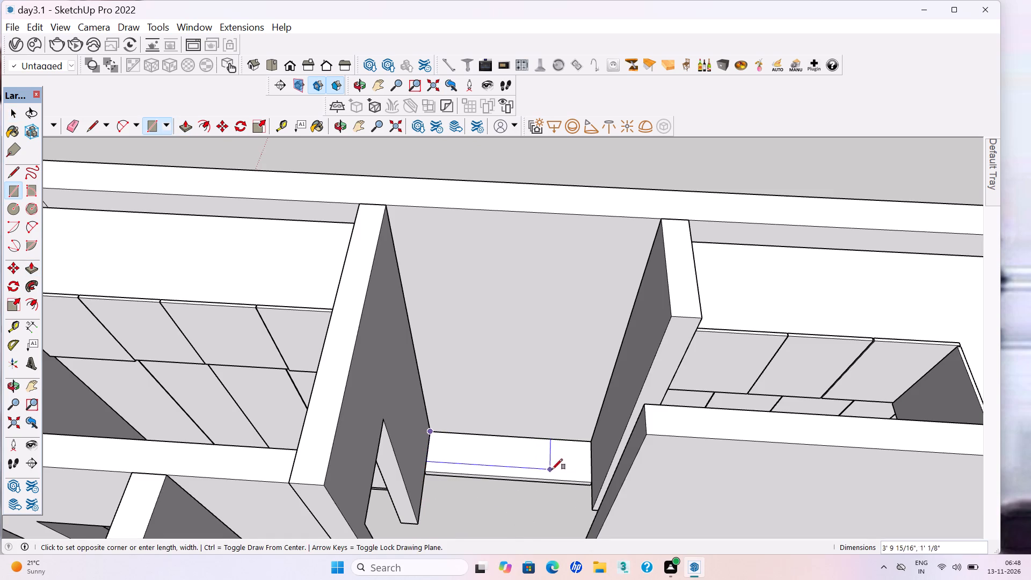
pyautogui.click(594, 481)
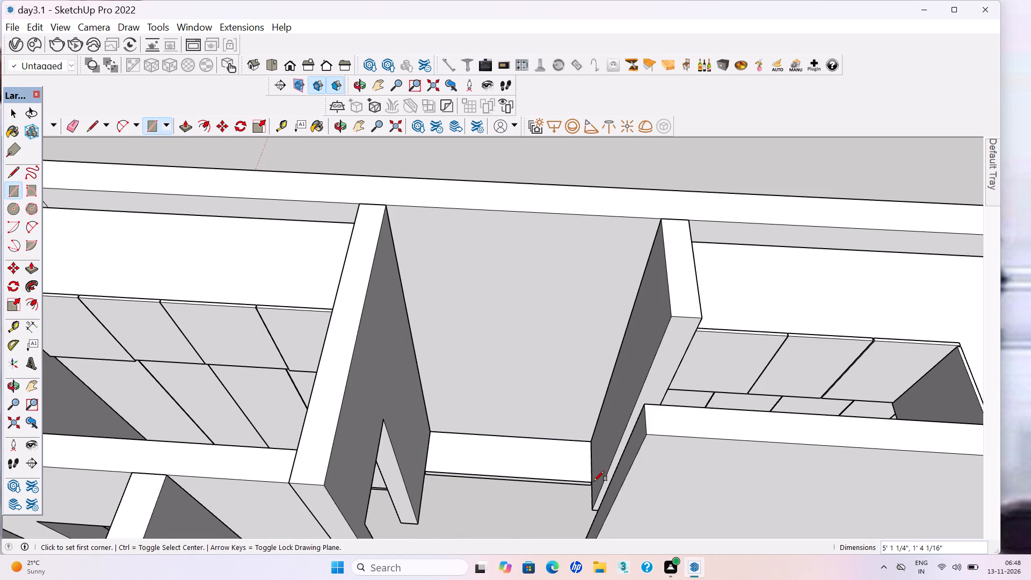
pyautogui.press('space')
pyautogui.doubleClick(515, 468)
pyautogui.rightClick(515, 468)
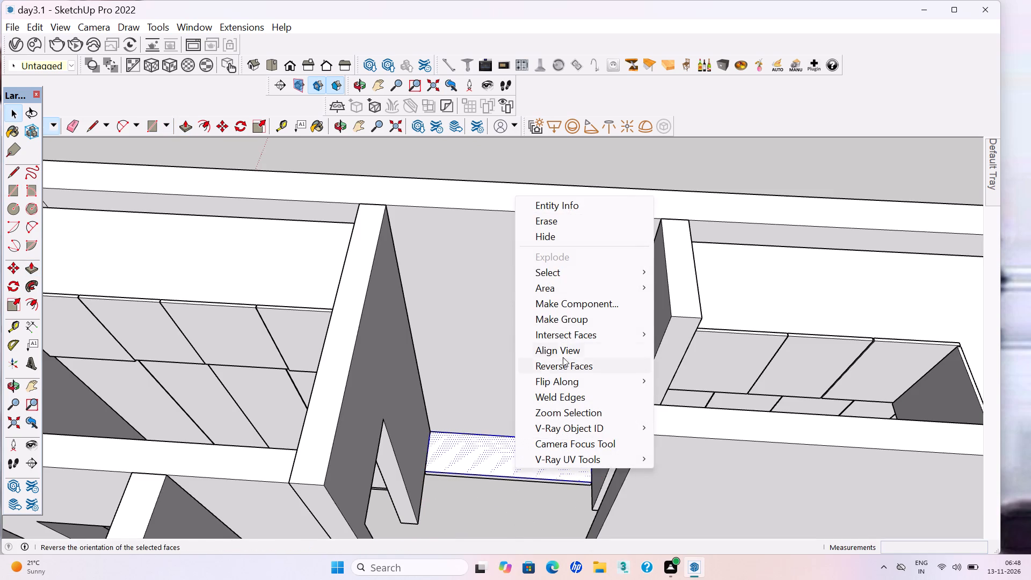
pyautogui.click(563, 322)
# Extrude the cabinet body above the plinth by 2' and a further 7" inside its group, close the group and save.
pyautogui.doubleClick(525, 466)
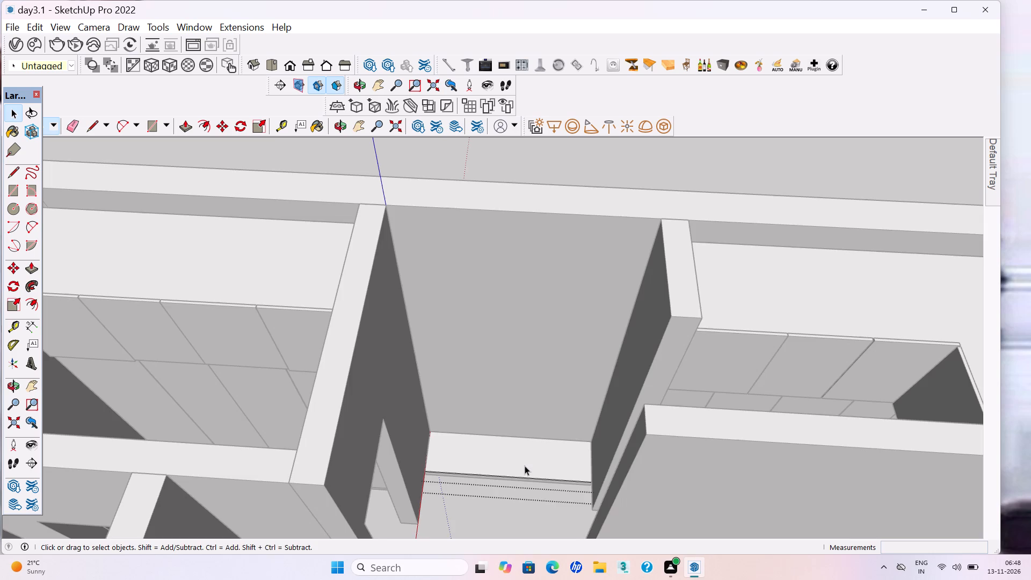
pyautogui.press('p')
pyautogui.click(517, 467)
pyautogui.write("2'")
pyautogui.press('Return')
pyautogui.click(501, 432)
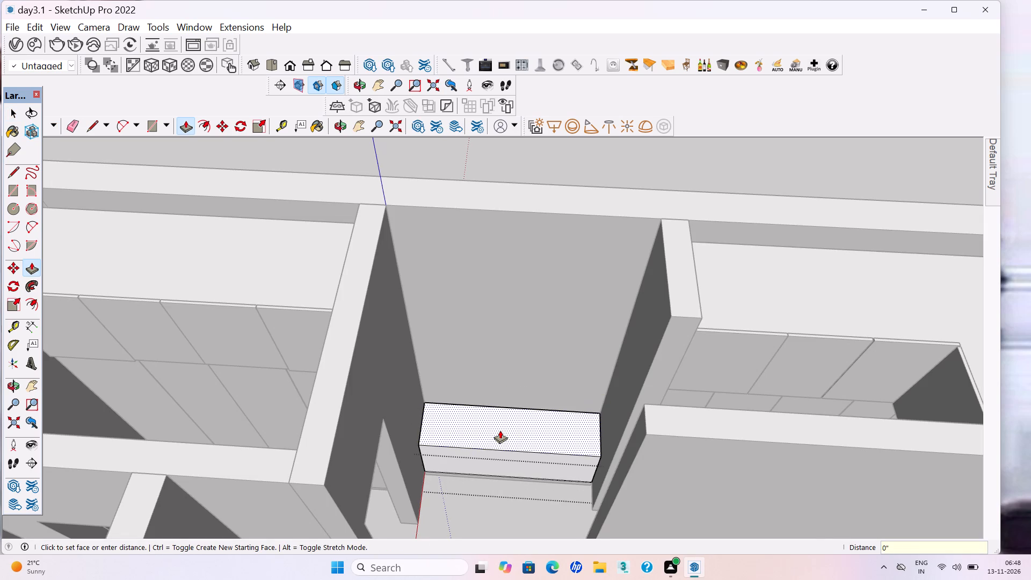
pyautogui.write('7"')
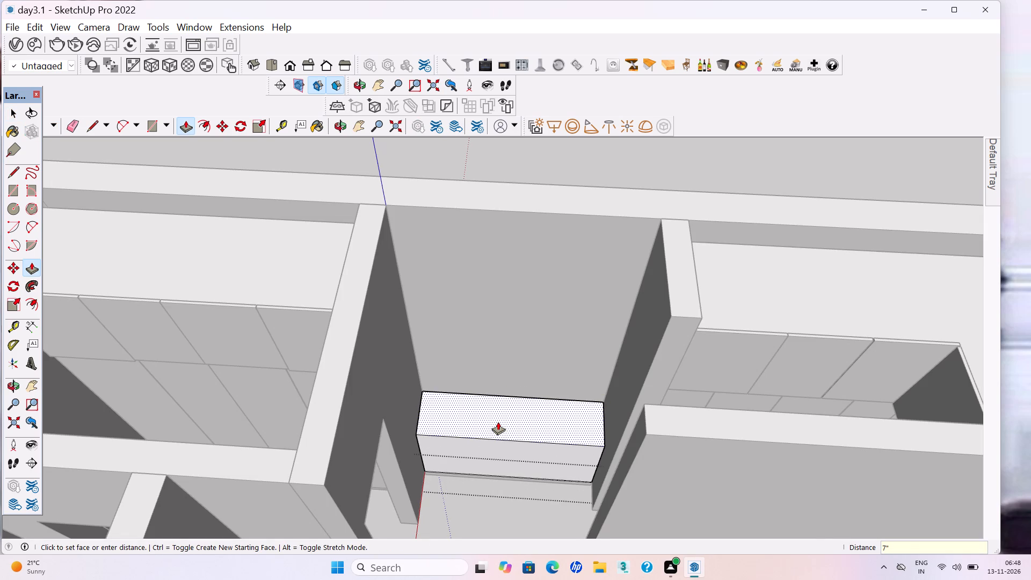
pyautogui.press('Return')
pyautogui.press('space')
pyautogui.click(517, 519)
pyautogui.hotkey('ctrl', 's')
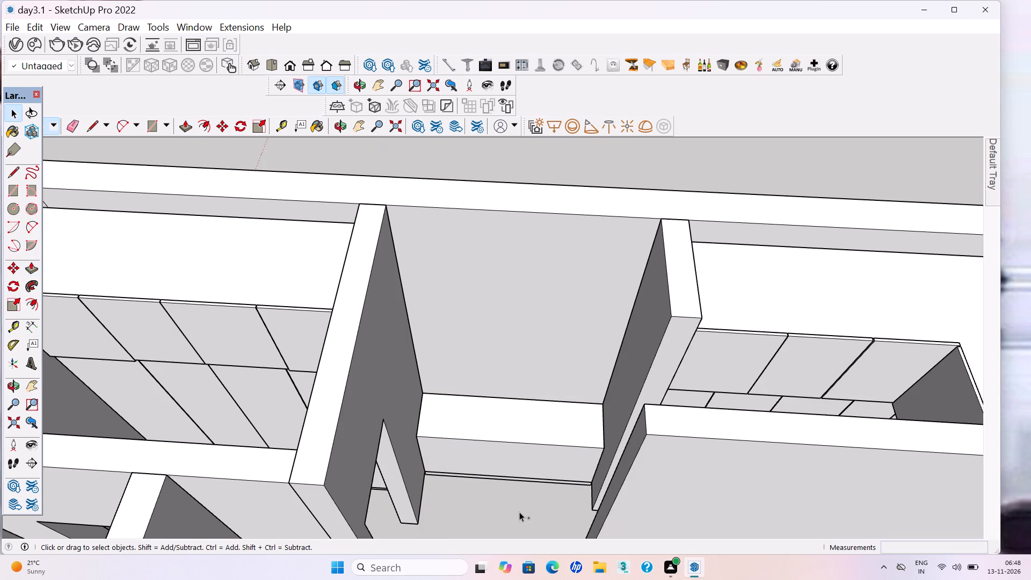
# Offset the outline of the cabinet body's front face inward by 18 mm inside its group.
pyautogui.scroll(4, 469, 472)
pyautogui.moveTo(490, 473); pyautogui.dragTo(502, 439, button='middle')
pyautogui.scroll(4, 500, 468)
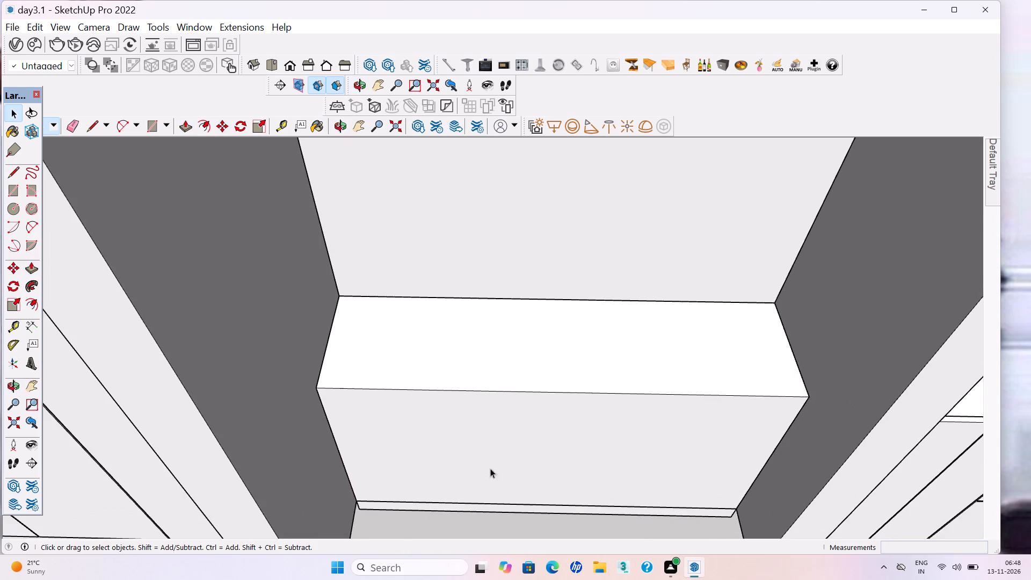
pyautogui.doubleClick(468, 468)
pyautogui.click(463, 466)
pyautogui.press('f')
pyautogui.click(445, 454)
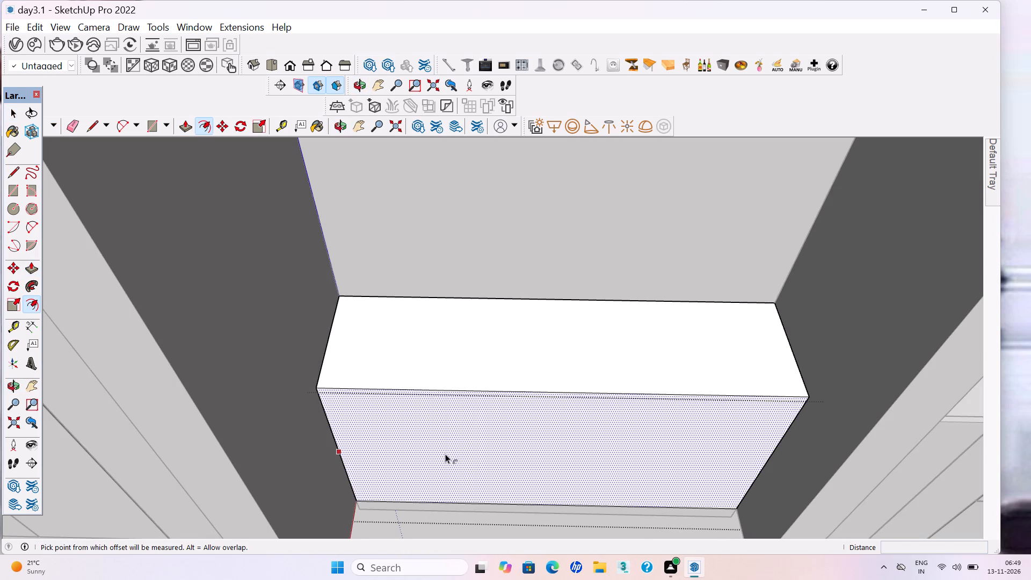
pyautogui.write('18mm')
pyautogui.press('Return')
pyautogui.press('space')
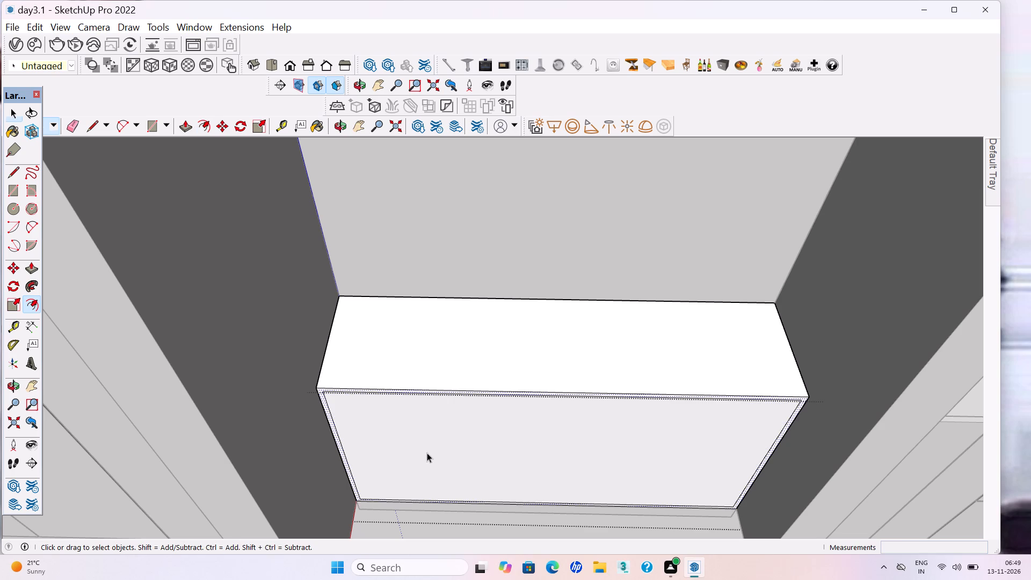
# Push the inner front face back into the cabinet to hollow it out, close the group and save the model.
pyautogui.click(427, 453)
pyautogui.press('p')
pyautogui.click(446, 483)
pyautogui.click(428, 442)
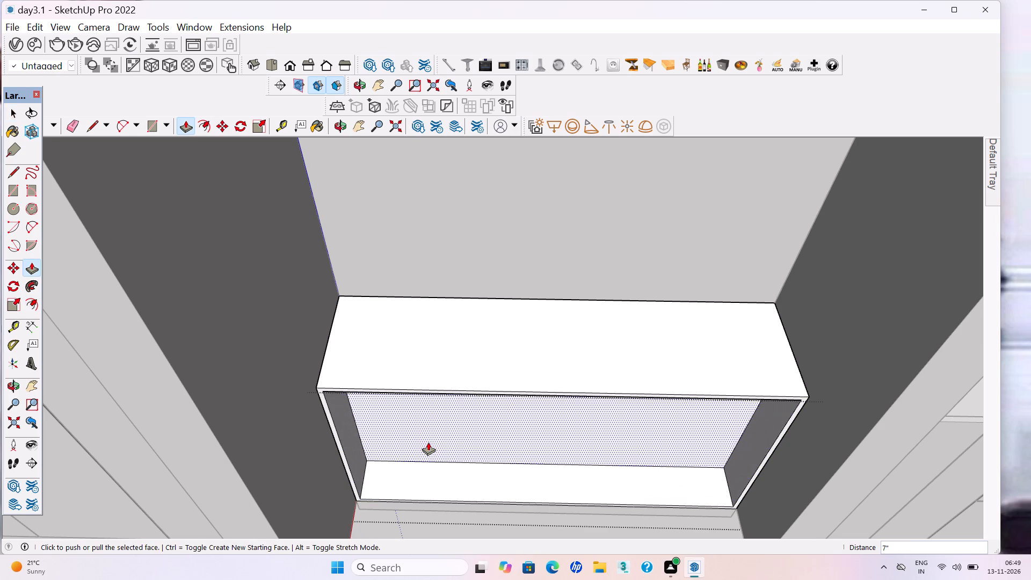
pyautogui.scroll(-4, 450, 432)
pyautogui.press('space')
pyautogui.click(475, 513)
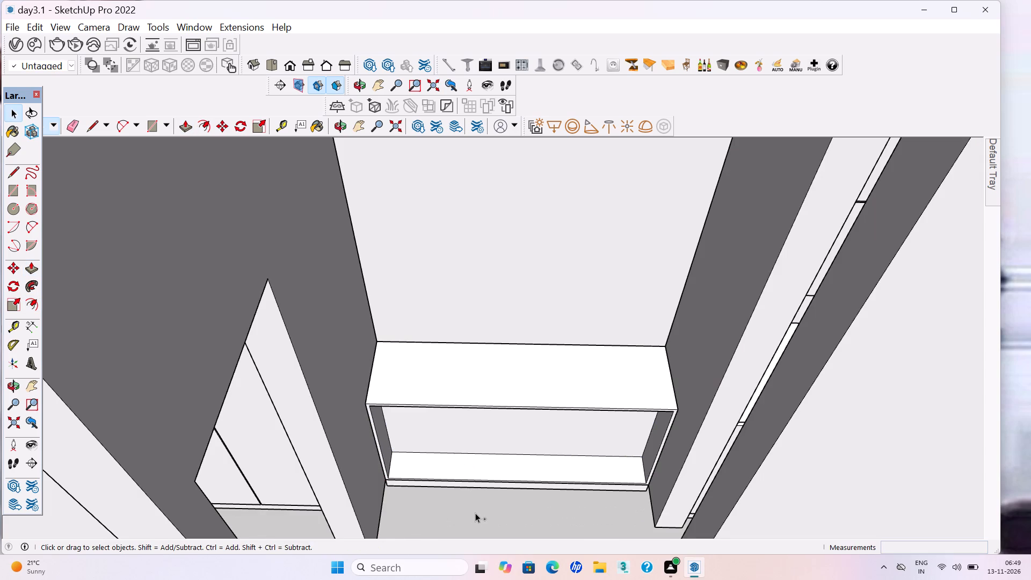
pyautogui.hotkey('ctrl', 's')
pyautogui.hotkey('ctrl', 's')
# Draw the first door, about 1' 6" wide by 2' 6" high, at the left end of the cabinet front and extrude it 18 mm.
pyautogui.press('r')
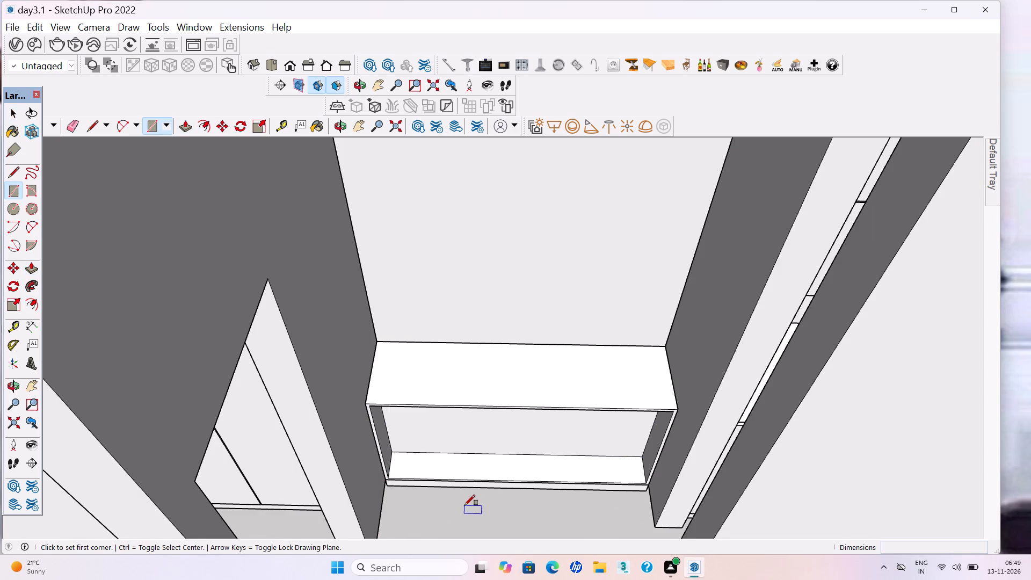
pyautogui.scroll(7, 375, 437)
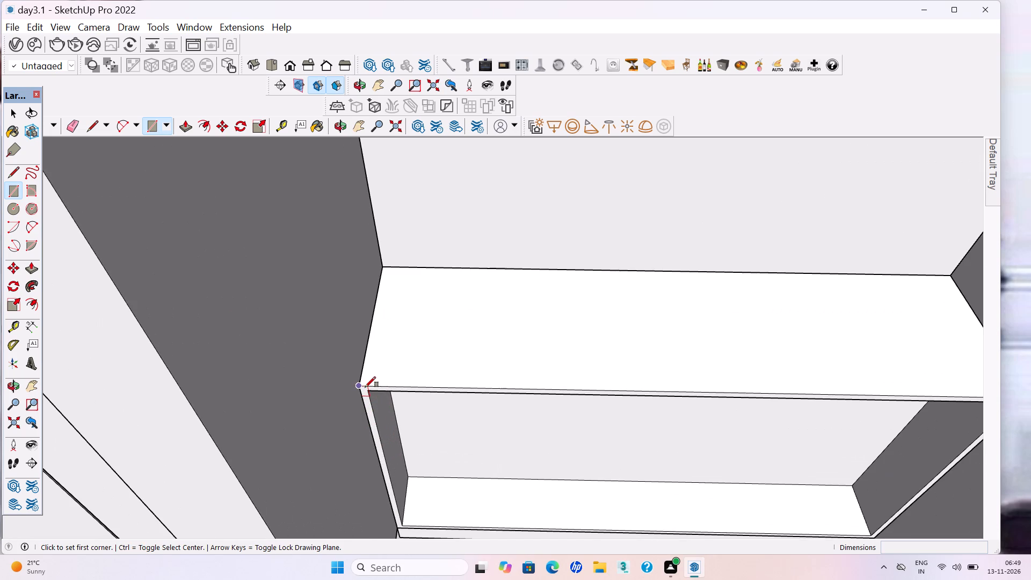
pyautogui.click(365, 387)
pyautogui.scroll(-5, 365, 387)
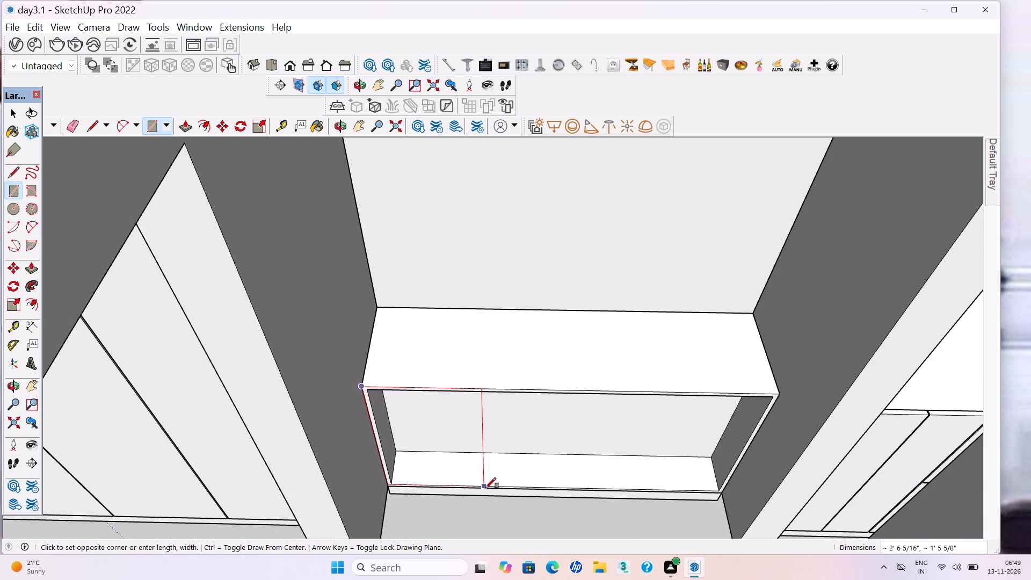
pyautogui.click(487, 489)
pyautogui.press('p')
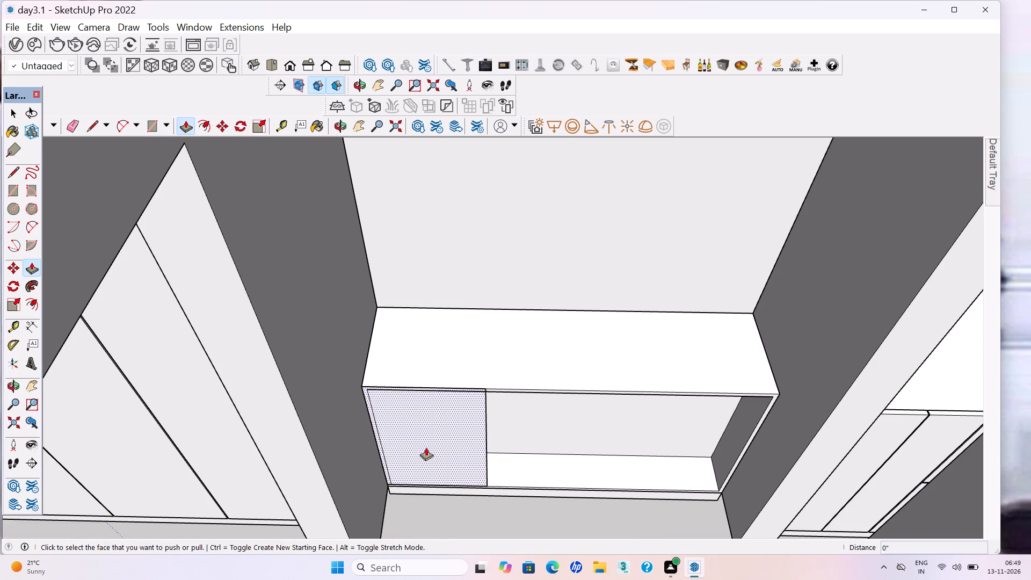
pyautogui.click(426, 447)
pyautogui.write('18mm')
pyautogui.press('Return')
pyautogui.press('space')
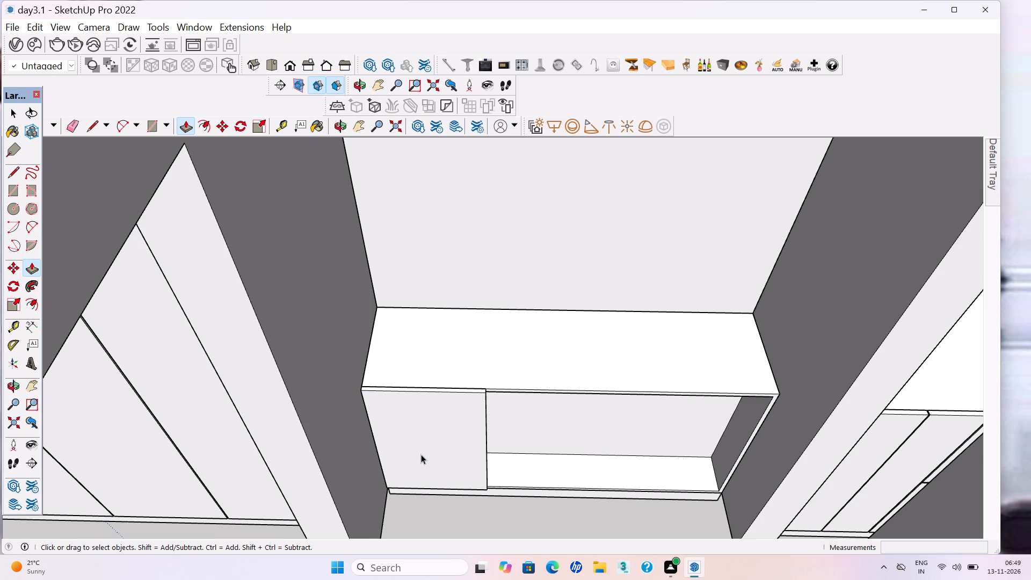
# Select the whole first cabinet door panel, make it a group, clear the selection and save the model.
pyautogui.tripleClick(421, 454)
pyautogui.rightClick(421, 454)
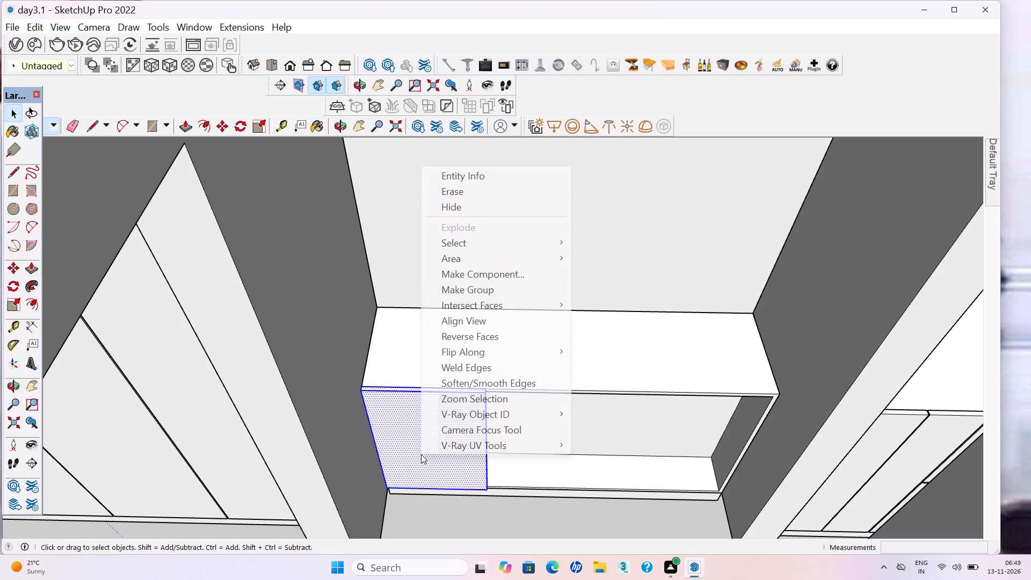
pyautogui.click(454, 292)
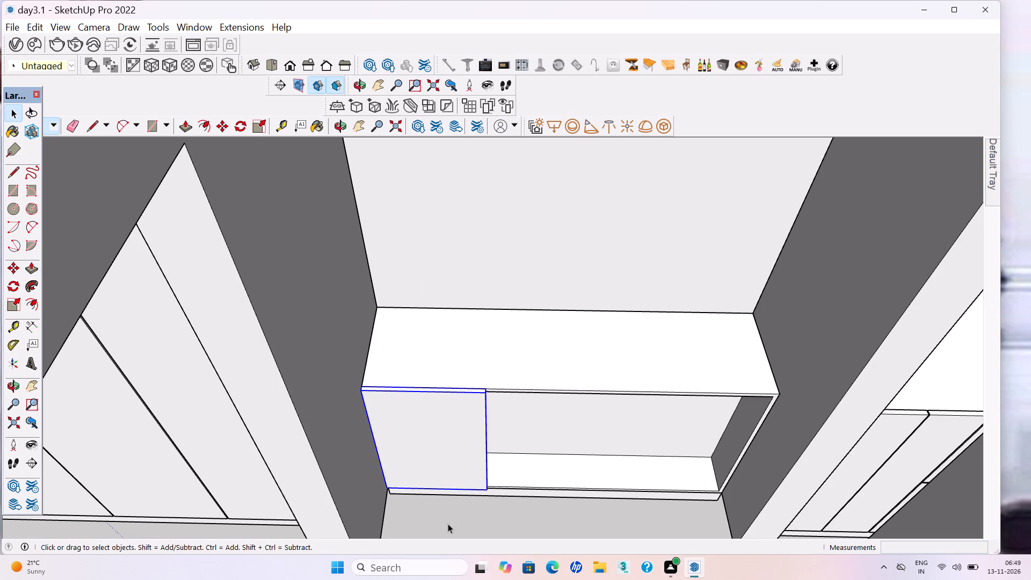
pyautogui.click(448, 524)
pyautogui.hotkey('ctrl', 's')
pyautogui.hotkey('ctrl', 's')
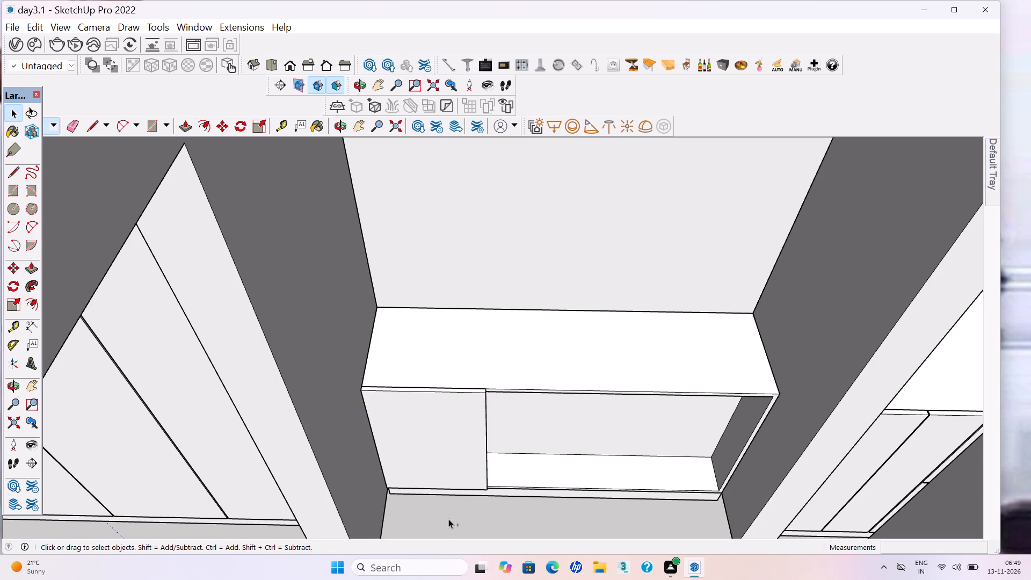
# Draw the second door, about 1' 5" wide by 2' 6" high, beside the first cabinet door and extrude it flush with that door.
pyautogui.press('r')
pyautogui.scroll(11, 507, 389)
pyautogui.scroll(3, 450, 366)
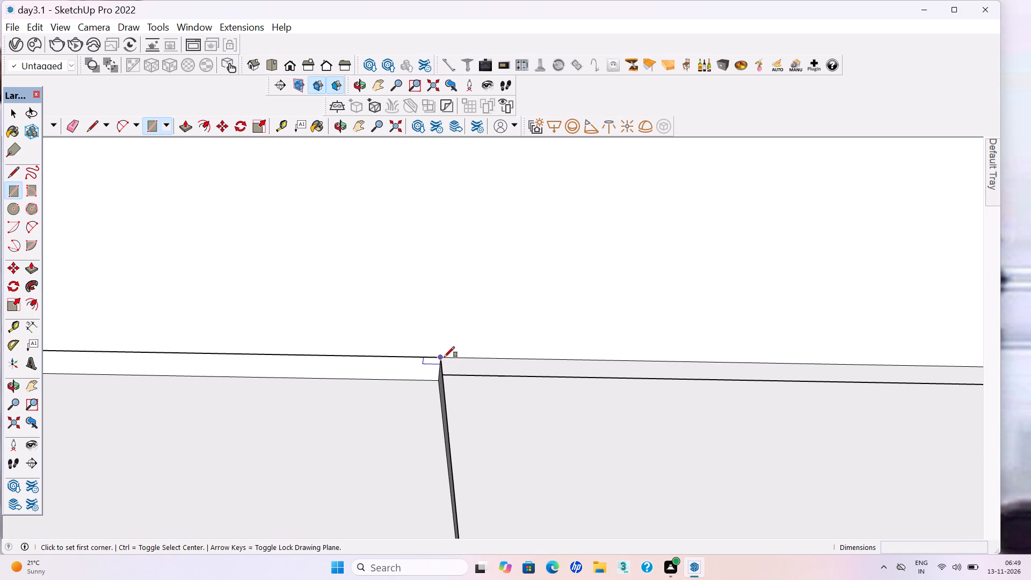
pyautogui.click(448, 358)
pyautogui.scroll(-4, 448, 358)
pyautogui.scroll(-5, 488, 380)
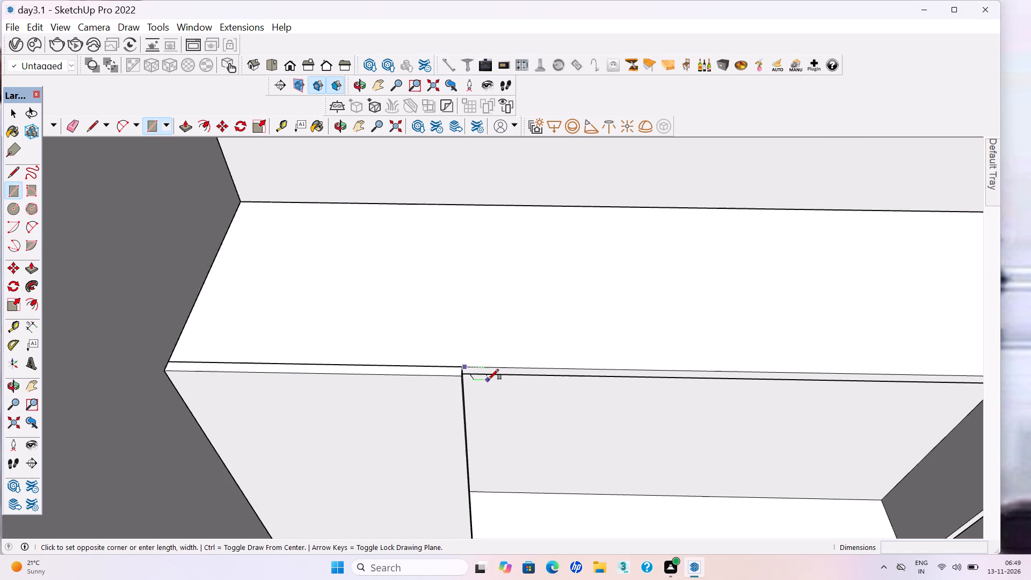
pyautogui.scroll(-4, 490, 381)
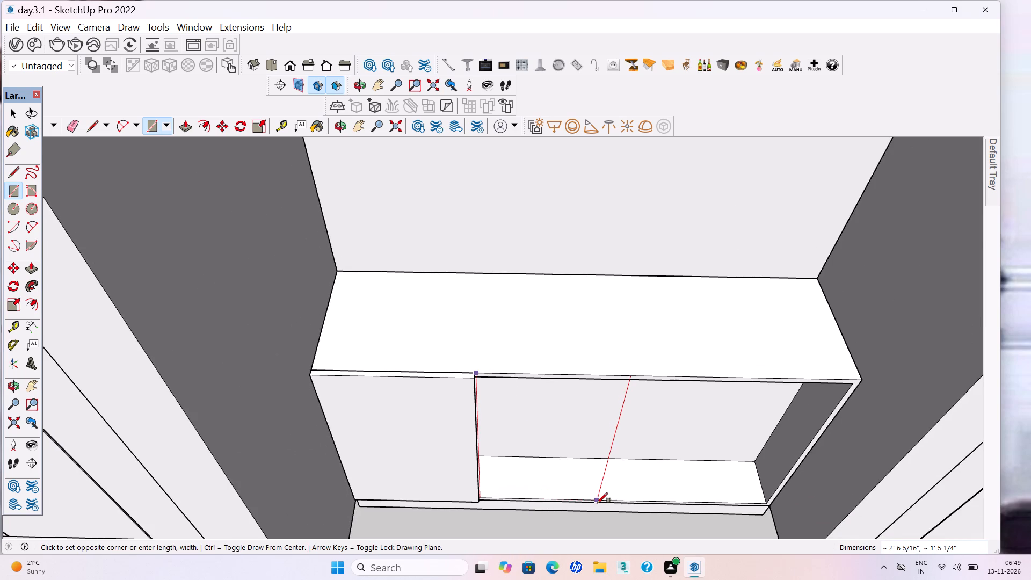
pyautogui.click(597, 503)
pyautogui.press('p')
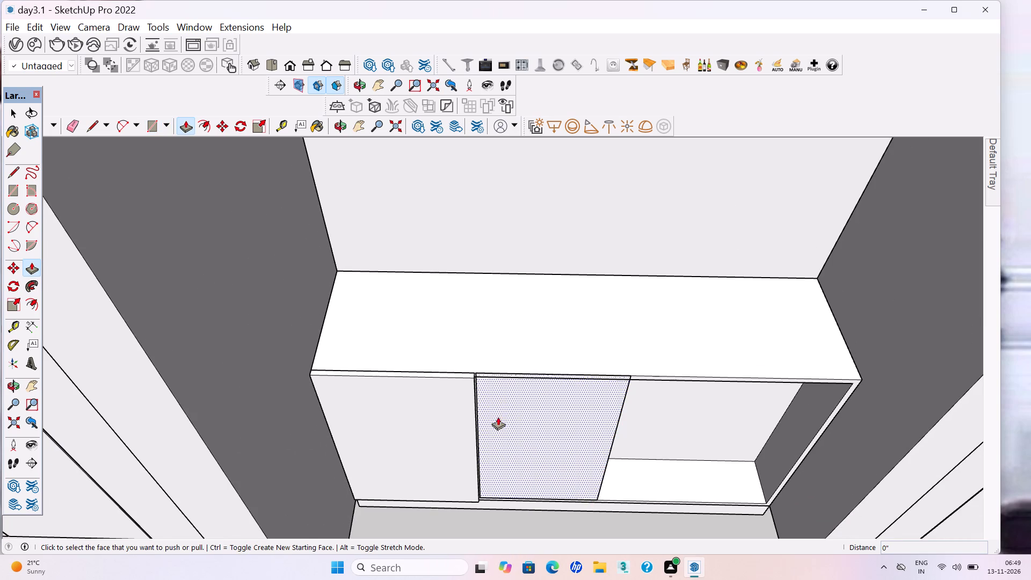
pyautogui.click(483, 383)
pyautogui.click(451, 396)
pyautogui.press('space')
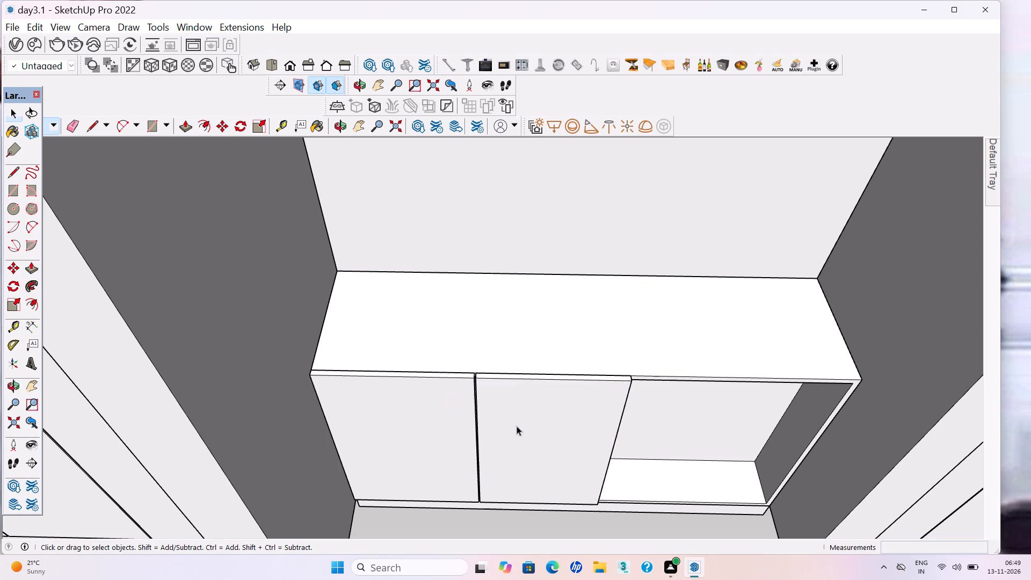
# Select the whole second cabinet door panel and make it a group.
pyautogui.tripleClick(511, 429)
pyautogui.rightClick(511, 429)
pyautogui.click(551, 264)
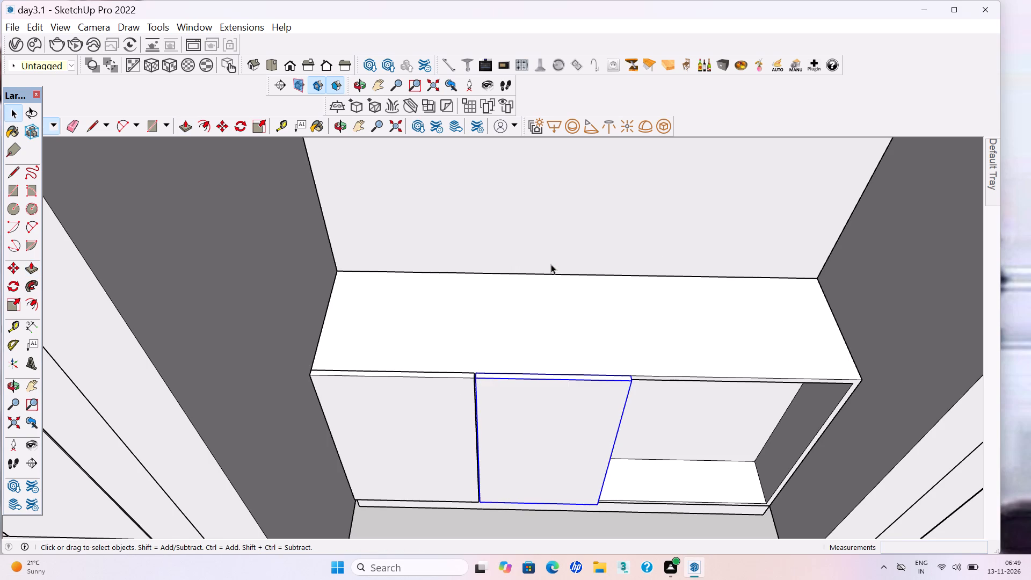
# Draw the third door, about 1' 1/2" wide by 2' 6" high, beside the second and extrude it flush with the other doors.
pyautogui.press('r')
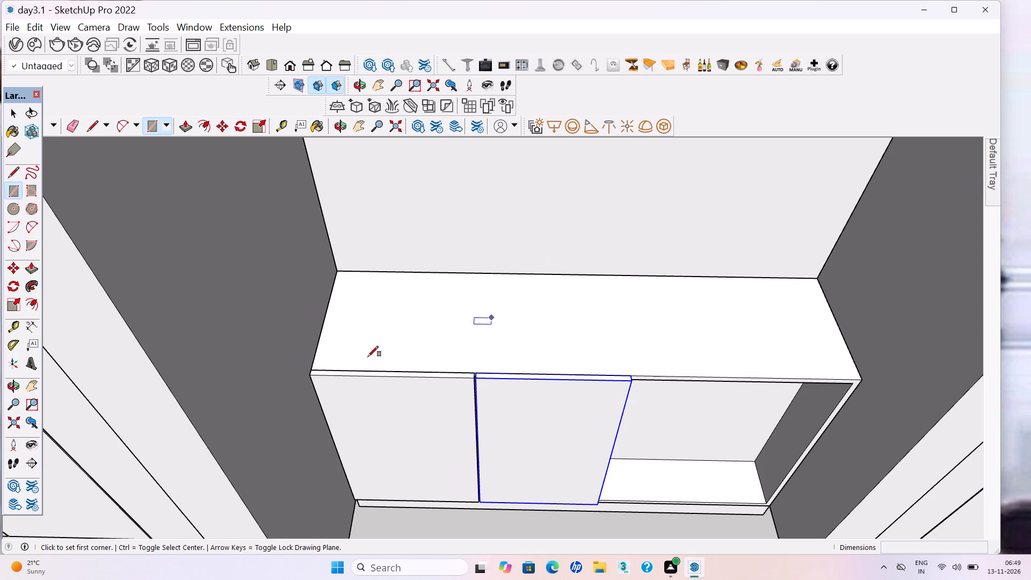
pyautogui.scroll(-4, 242, 314)
pyautogui.scroll(4, 629, 399)
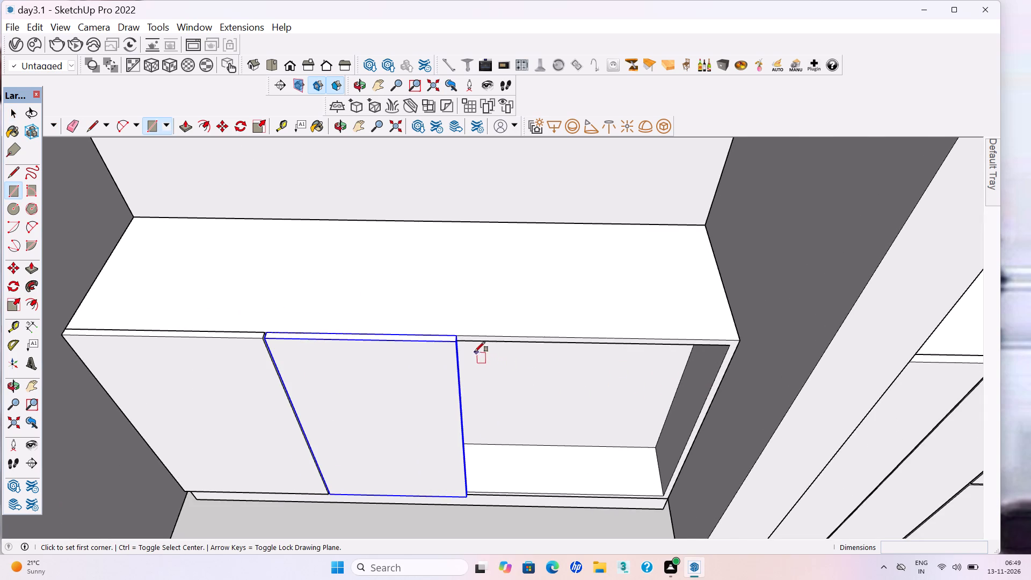
pyautogui.scroll(4, 470, 349)
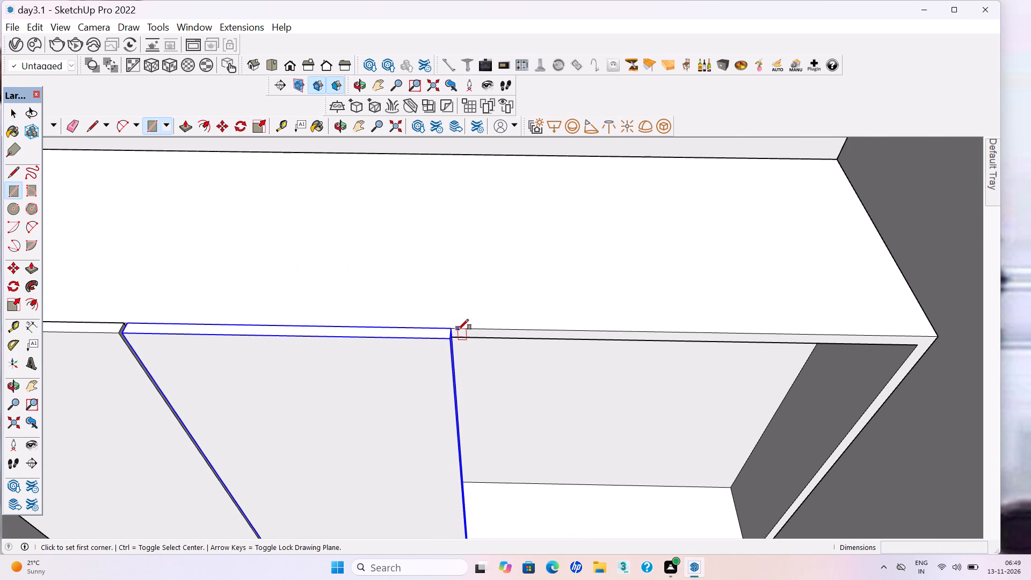
pyautogui.click(459, 329)
pyautogui.scroll(-6, 484, 335)
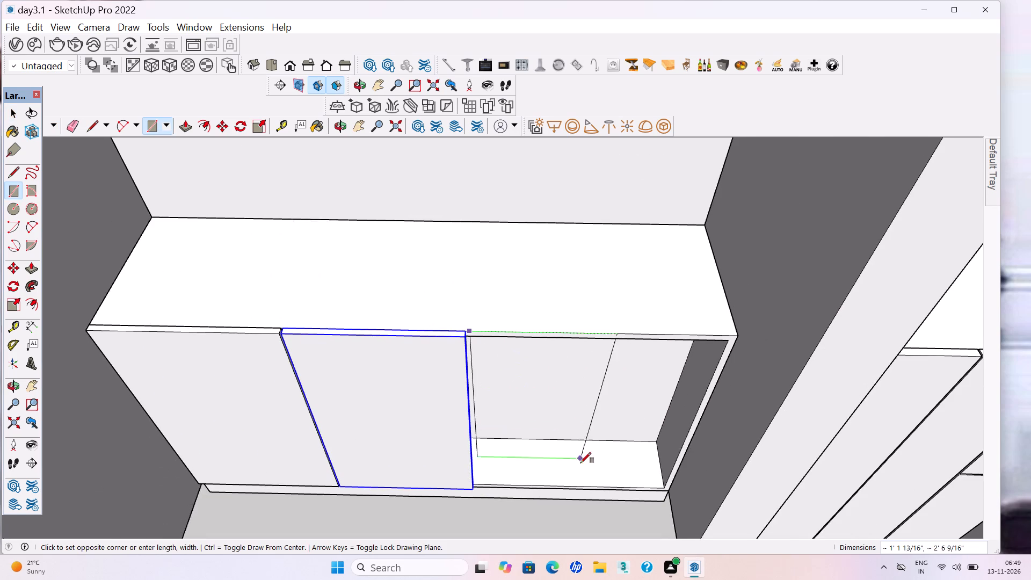
pyautogui.click(573, 486)
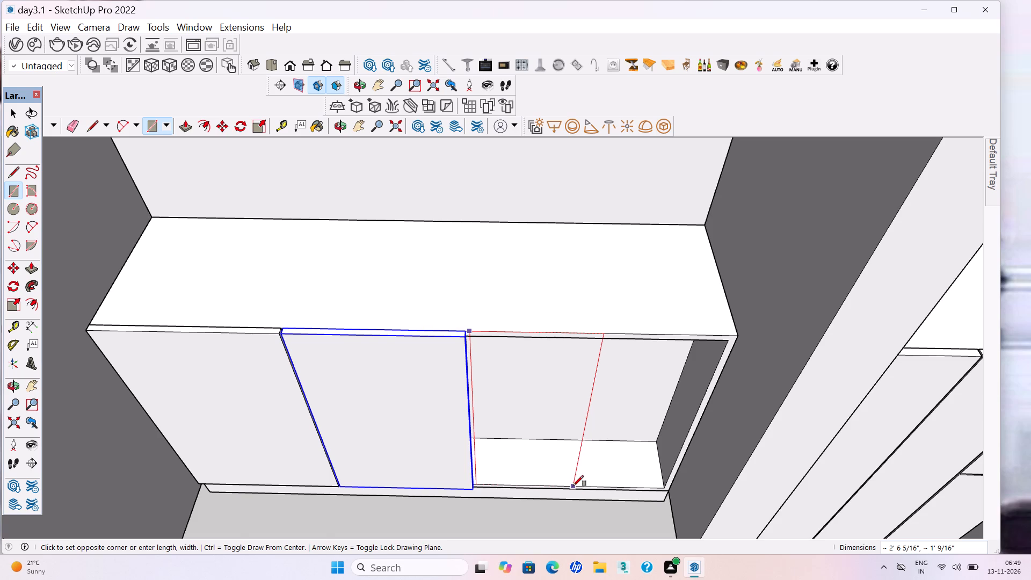
pyautogui.press('p')
pyautogui.click(478, 353)
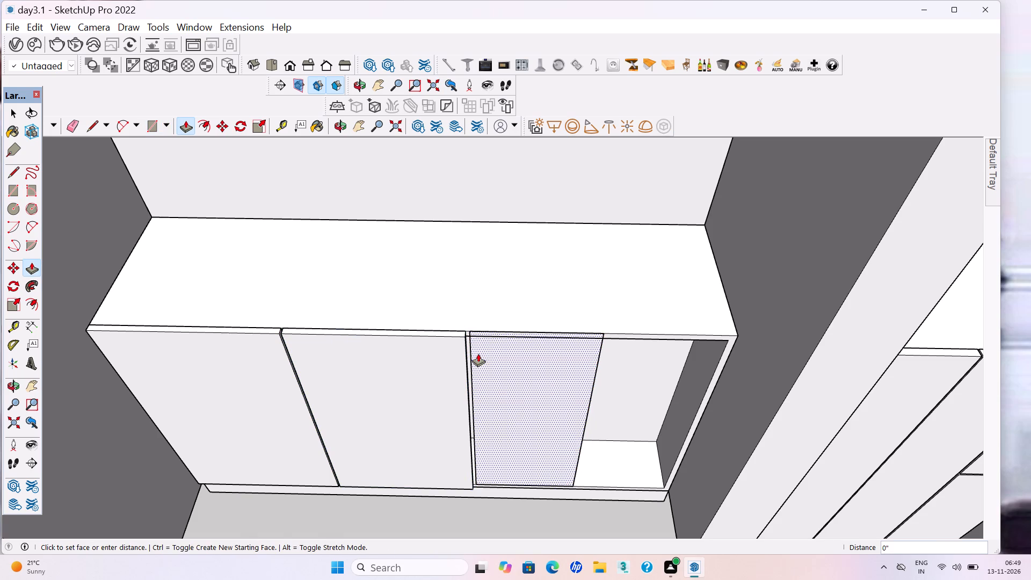
pyautogui.click(423, 381)
pyautogui.press('space')
# Select the whole third cabinet door panel, make it a group and save the model.
pyautogui.tripleClick(511, 402)
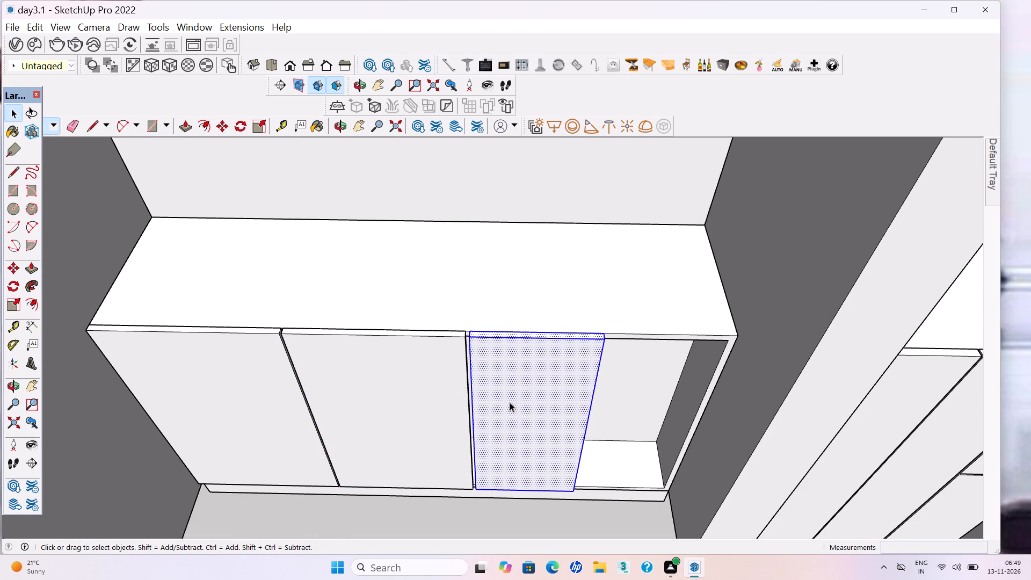
pyautogui.rightClick(510, 402)
pyautogui.click(560, 239)
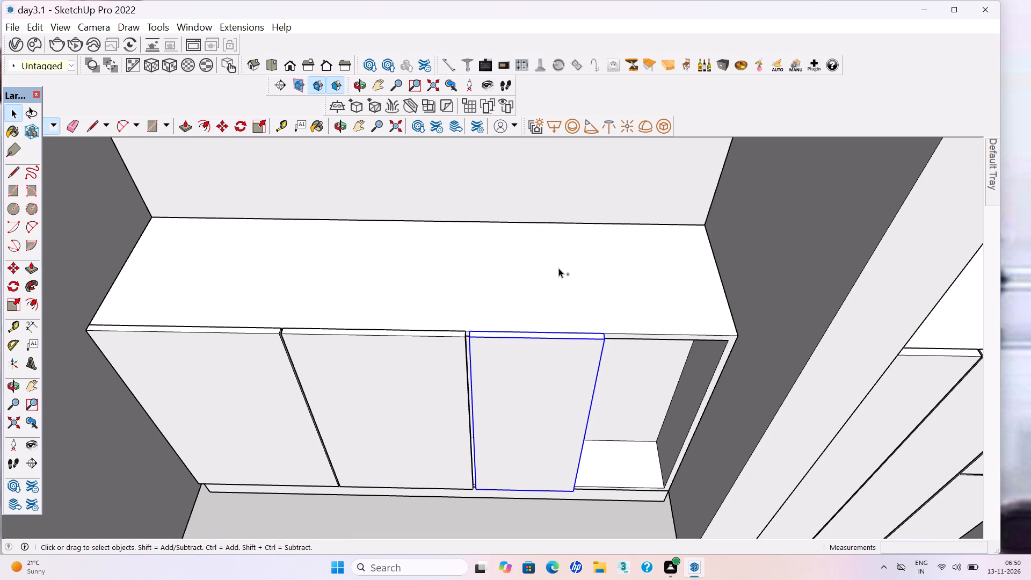
pyautogui.hotkey('ctrl', 's')
# Draw the fourth door, about 11 5/8" wide by 2' 6" high, across the remaining cabinet opening and extrude it flush with the third door.
pyautogui.press('r')
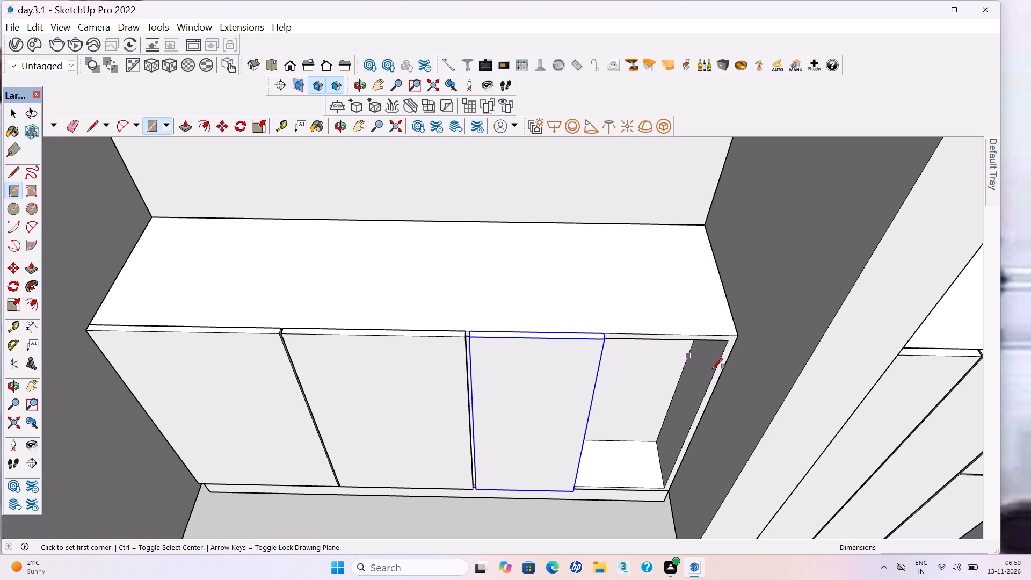
pyautogui.scroll(5, 723, 352)
pyautogui.scroll(4, 535, 324)
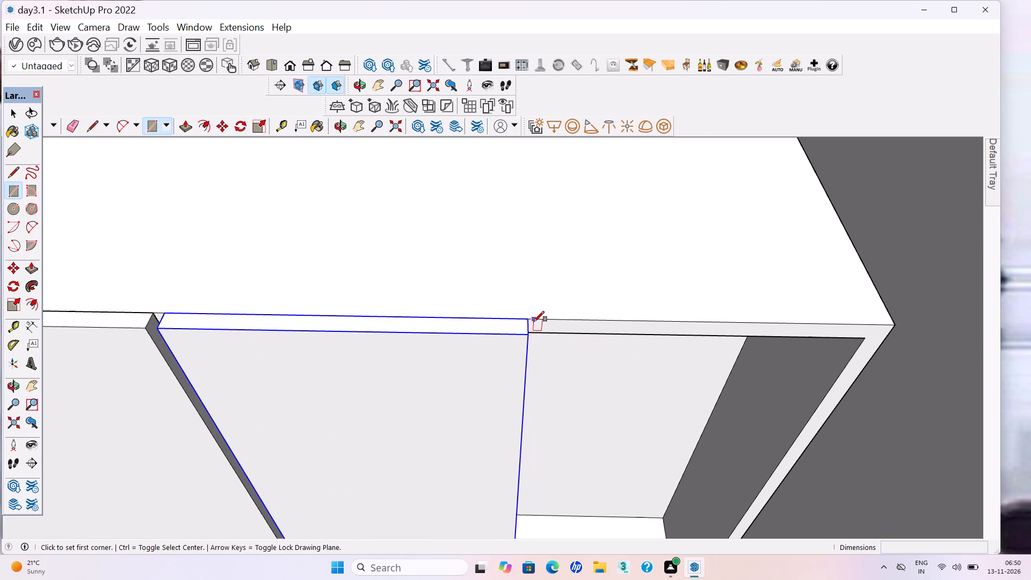
pyautogui.click(534, 322)
pyautogui.scroll(-9, 574, 321)
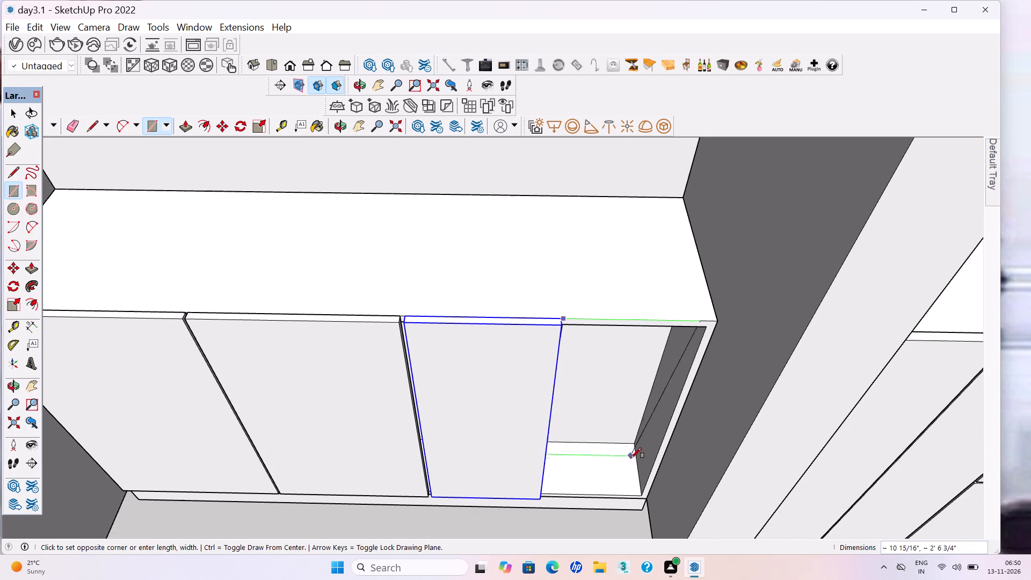
pyautogui.click(649, 496)
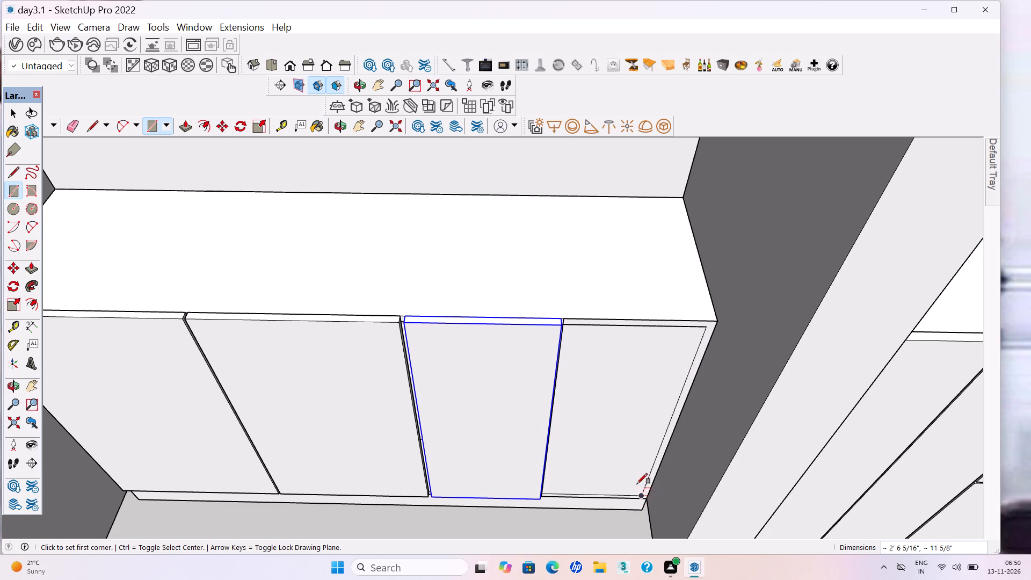
pyautogui.press('p')
pyautogui.click(577, 358)
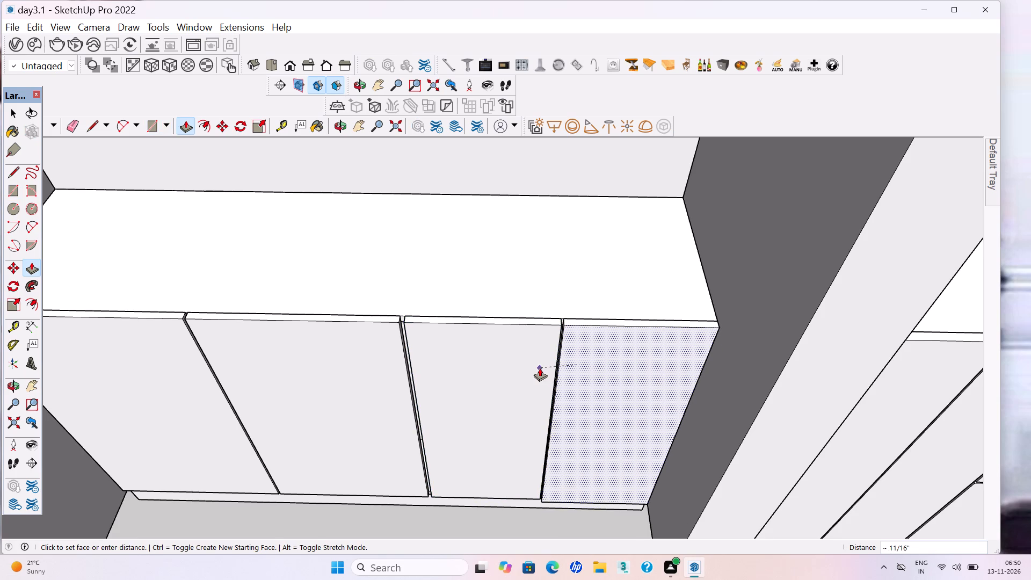
pyautogui.click(540, 368)
pyautogui.press('space')
# Select the whole fourth cabinet door panel and make it a group.
pyautogui.tripleClick(596, 397)
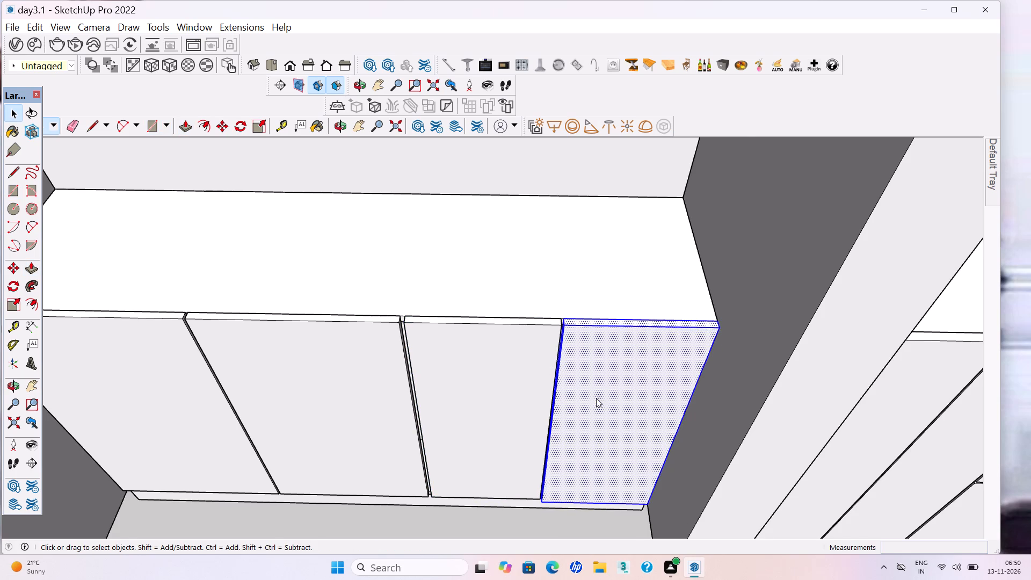
pyautogui.rightClick(596, 398)
pyautogui.click(634, 229)
# Raise the fourth door's bottom face inside its group to line up with the neighbouring door's bottom edge, close the group and save.
pyautogui.moveTo(547, 506); pyautogui.dragTo(595, 376, button='middle')
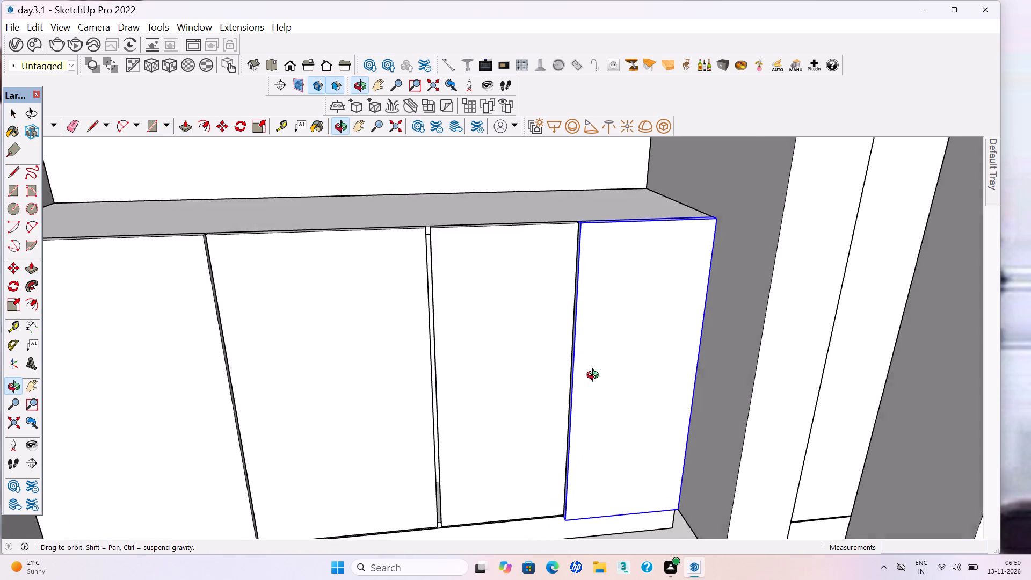
pyautogui.moveTo(595, 376); pyautogui.dragTo(600, 365, button='middle')
pyautogui.press('h')
pyautogui.moveTo(581, 479); pyautogui.dragTo(581, 476)
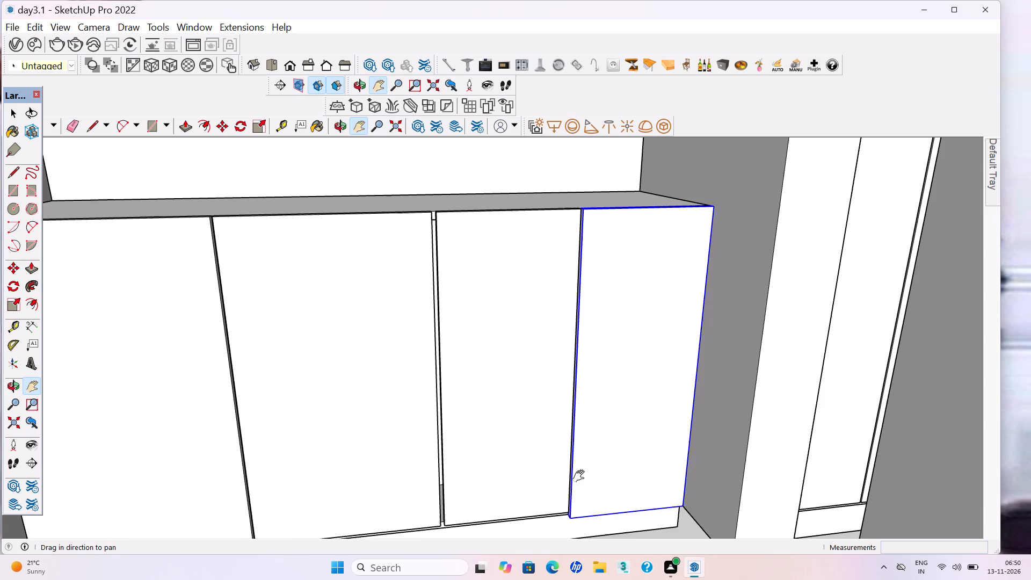
pyautogui.moveTo(581, 476); pyautogui.dragTo(598, 402)
pyautogui.scroll(4, 589, 459)
pyautogui.moveTo(592, 453); pyautogui.dragTo(619, 338, button='middle')
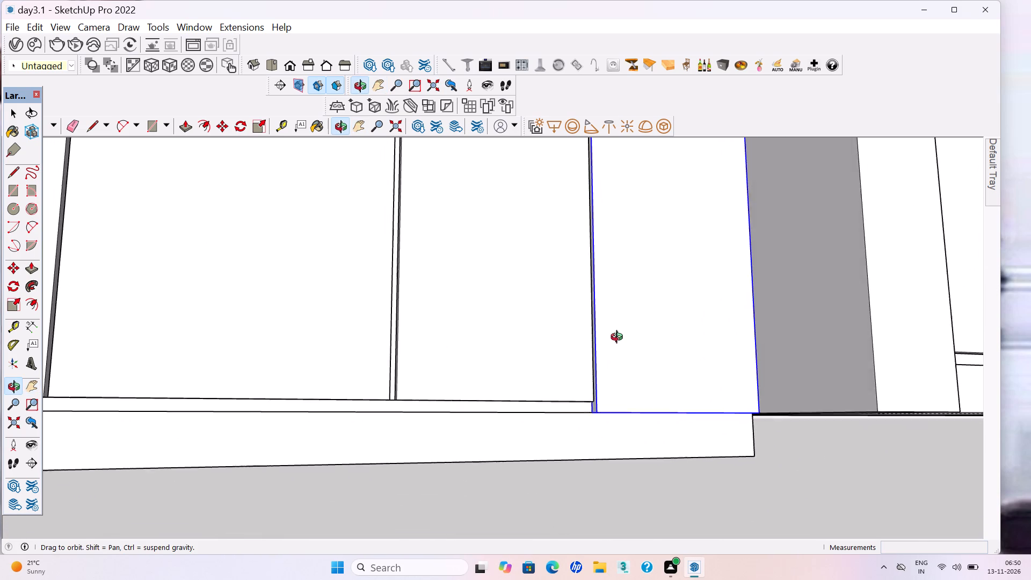
pyautogui.moveTo(619, 338); pyautogui.dragTo(628, 273, button='middle')
pyautogui.scroll(12, 625, 402)
pyautogui.press('space')
pyautogui.doubleClick(584, 371)
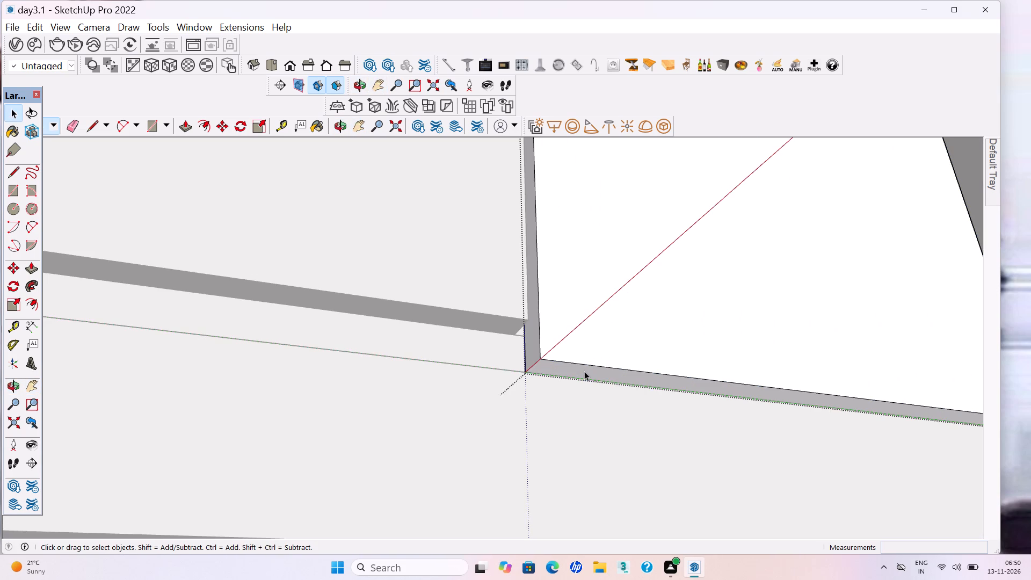
pyautogui.click(567, 372)
pyautogui.press('p')
pyautogui.click(544, 367)
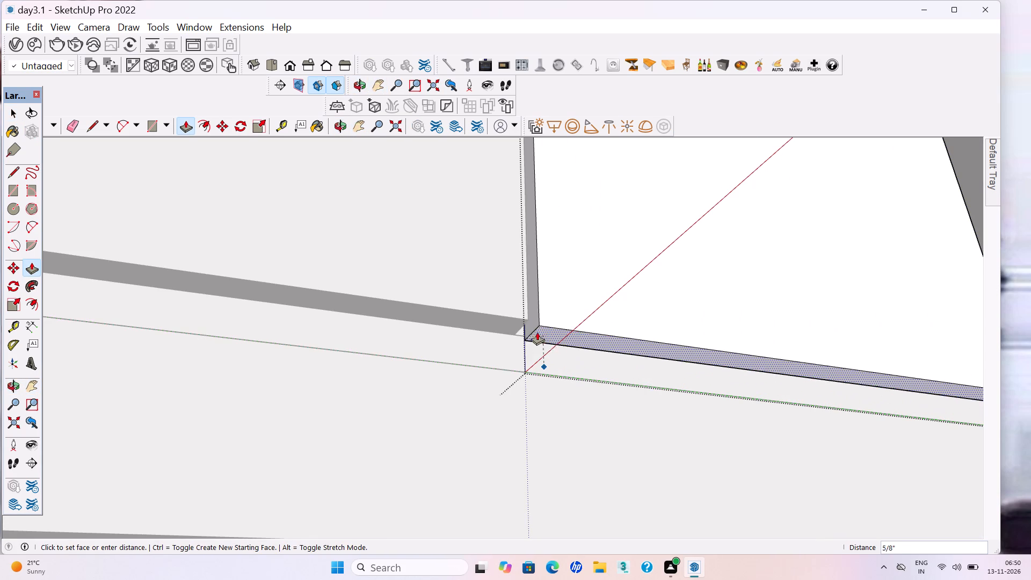
pyautogui.click(525, 328)
pyautogui.press('space')
pyautogui.click(577, 505)
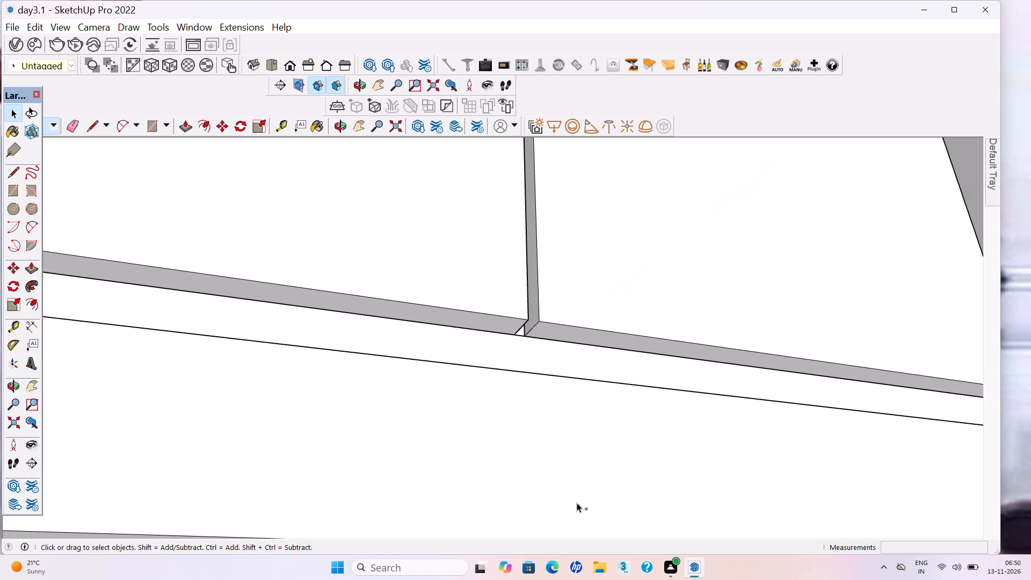
pyautogui.hotkey('ctrl', 's')
pyautogui.hotkey('ctrl', 's')
# Look over the whole building from outside and save the model.
pyautogui.scroll(-12, 573, 482)
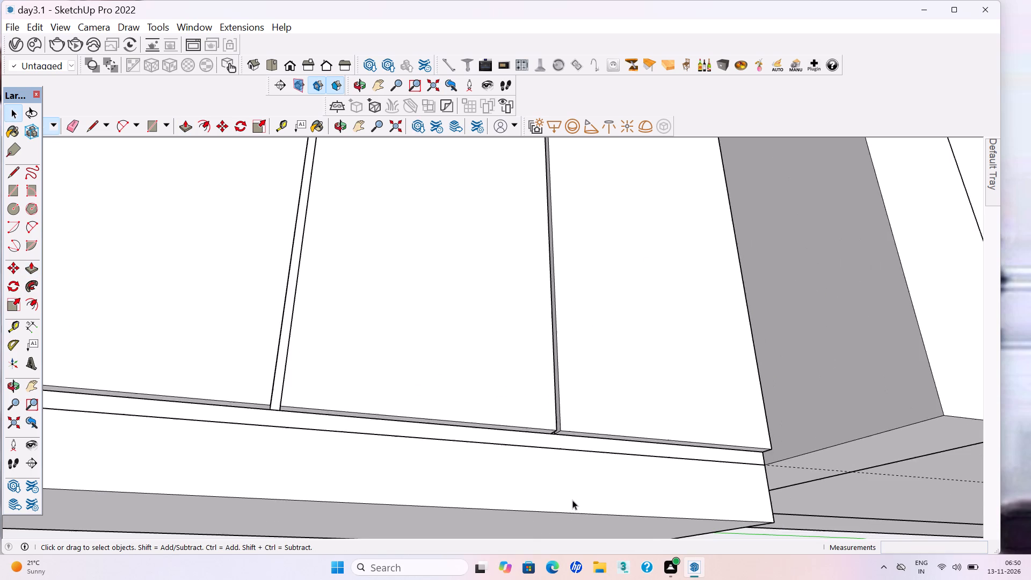
pyautogui.scroll(-20, 572, 500)
pyautogui.scroll(-6, 590, 512)
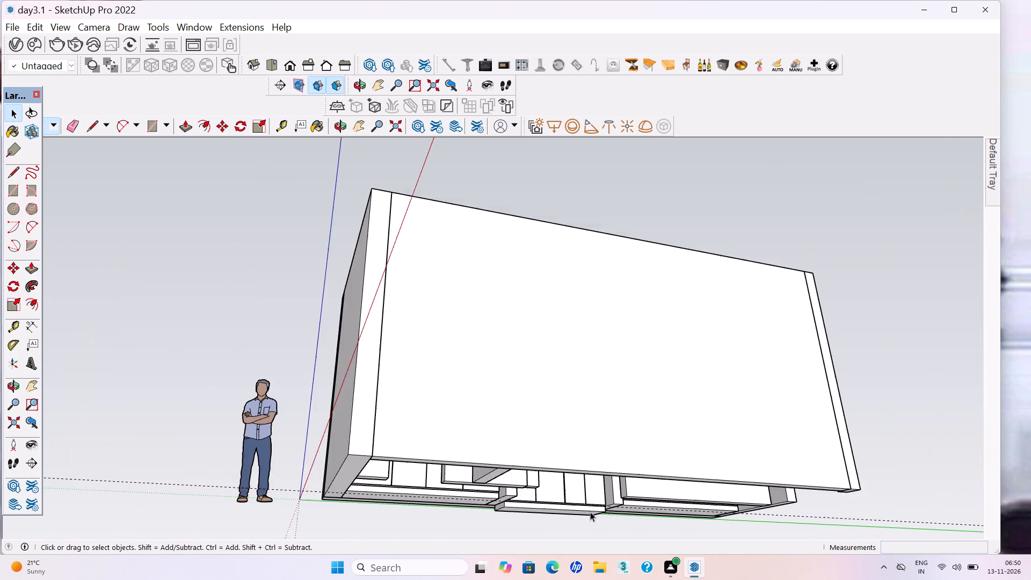
pyautogui.scroll(-5, 591, 512)
pyautogui.moveTo(590, 310); pyautogui.dragTo(500, 538, button='middle')
pyautogui.click(592, 286)
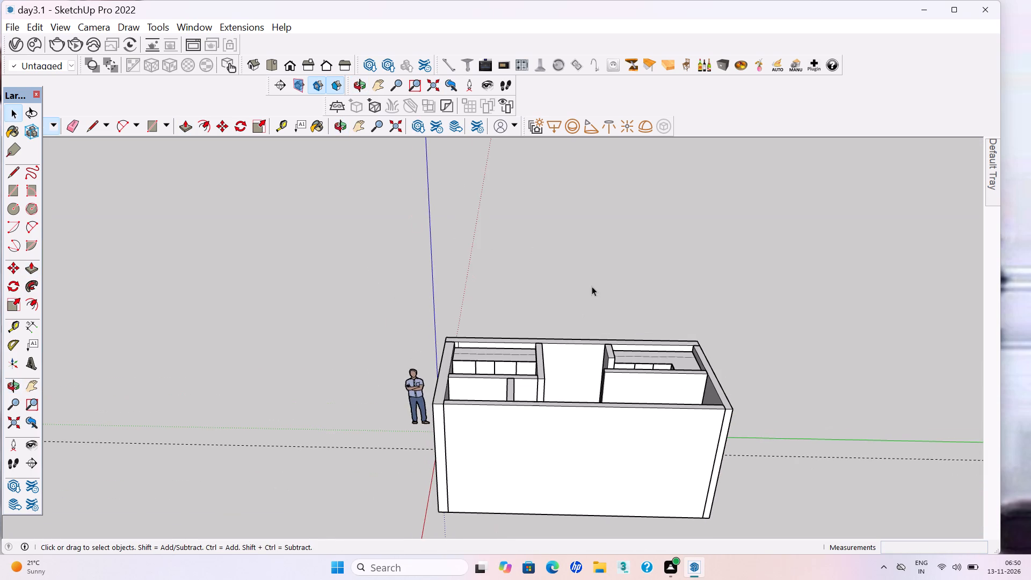
pyautogui.hotkey('ctrl', 's')
pyautogui.hotkey('ctrl', 's')
# Place a horizontal guide on the central recess's back wall, 2' above the low cabinet's top back edge.
pyautogui.scroll(-2, 580, 311)
pyautogui.moveTo(577, 319); pyautogui.dragTo(561, 488, button='middle')
pyautogui.middleClick(561, 488)
pyautogui.scroll(3, 589, 353)
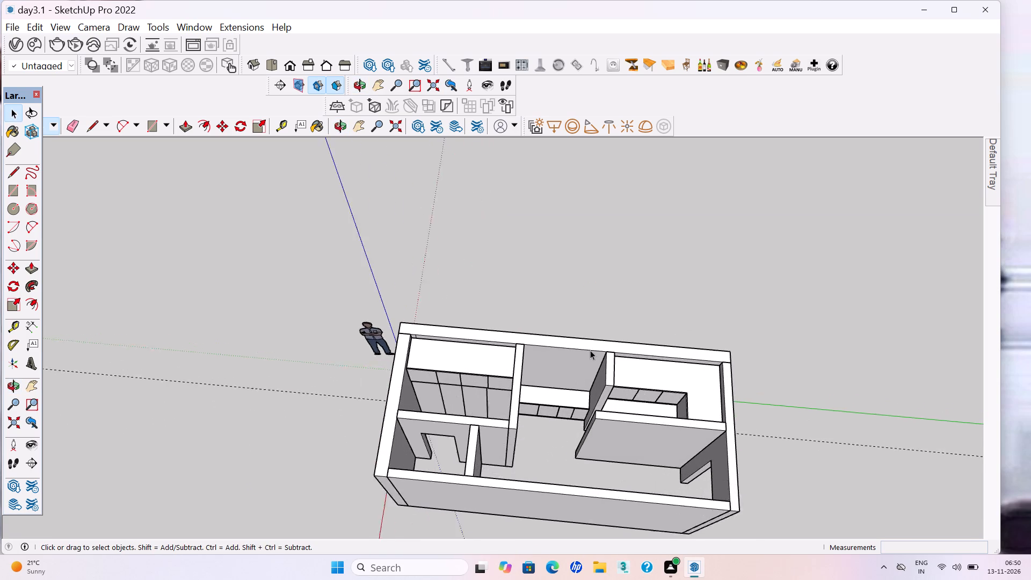
pyautogui.scroll(8, 590, 350)
pyautogui.moveTo(585, 399); pyautogui.dragTo(593, 357, button='middle')
pyautogui.scroll(1, 585, 399)
pyautogui.middleClick(593, 357)
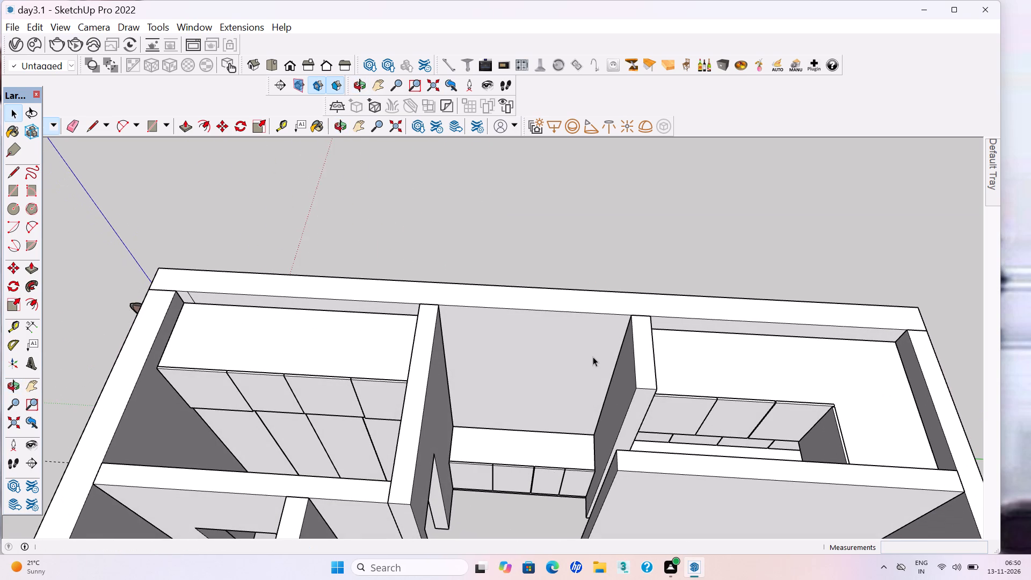
pyautogui.scroll(3, 554, 433)
pyautogui.moveTo(571, 434); pyautogui.dragTo(607, 420, button='middle')
pyautogui.middleClick(607, 420)
pyautogui.scroll(1, 607, 420)
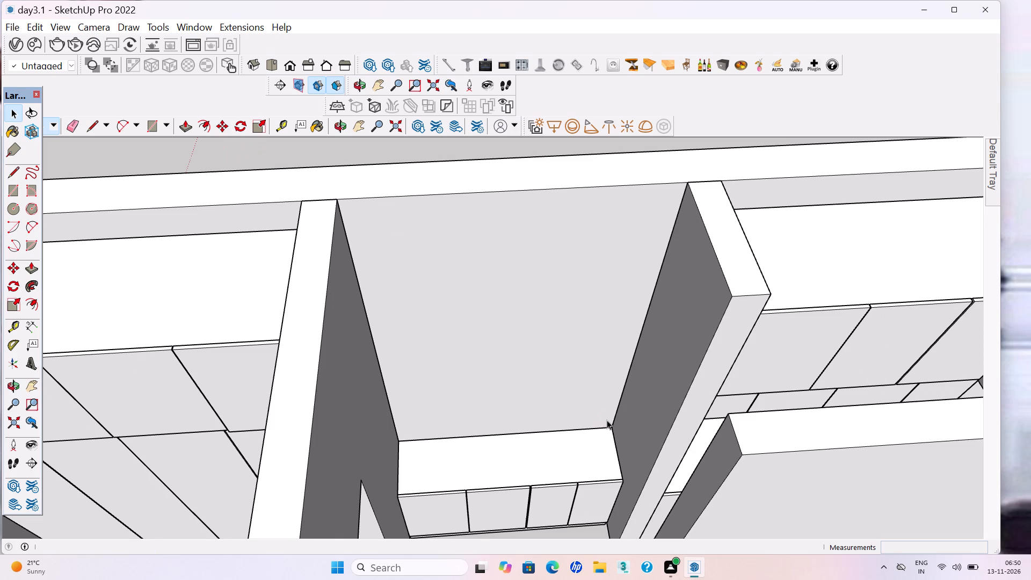
pyautogui.press('t')
pyautogui.click(519, 435)
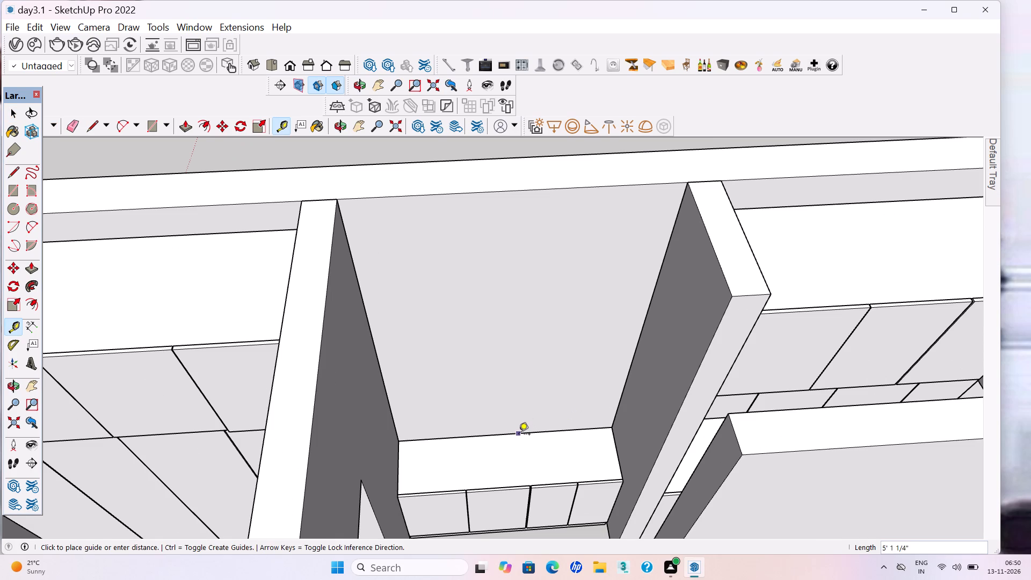
pyautogui.write("2'")
pyautogui.press('Return')
# Place a second horizontal guide on the recess's back wall, 2' above the existing guide.
pyautogui.click(488, 389)
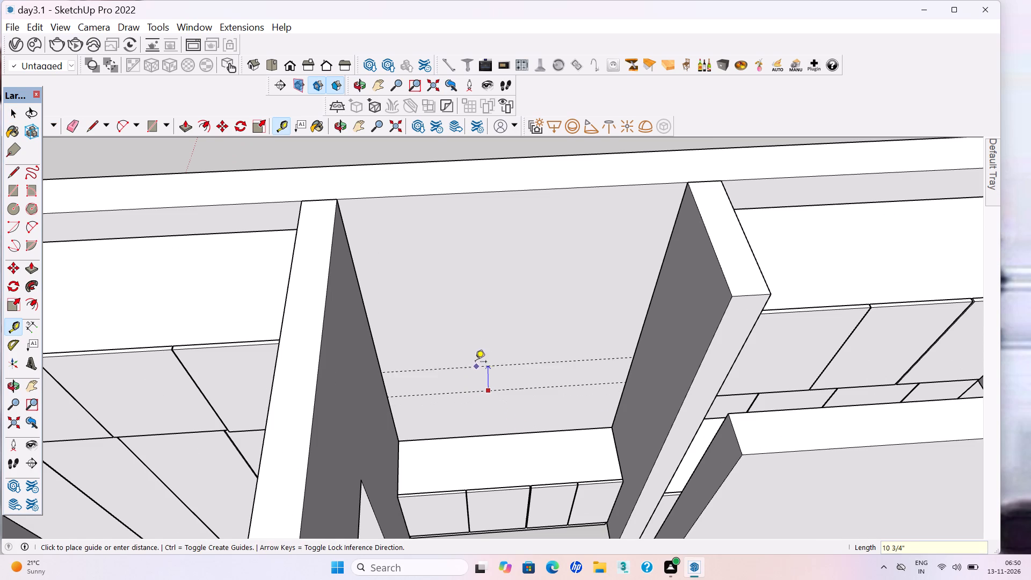
pyautogui.press('2')
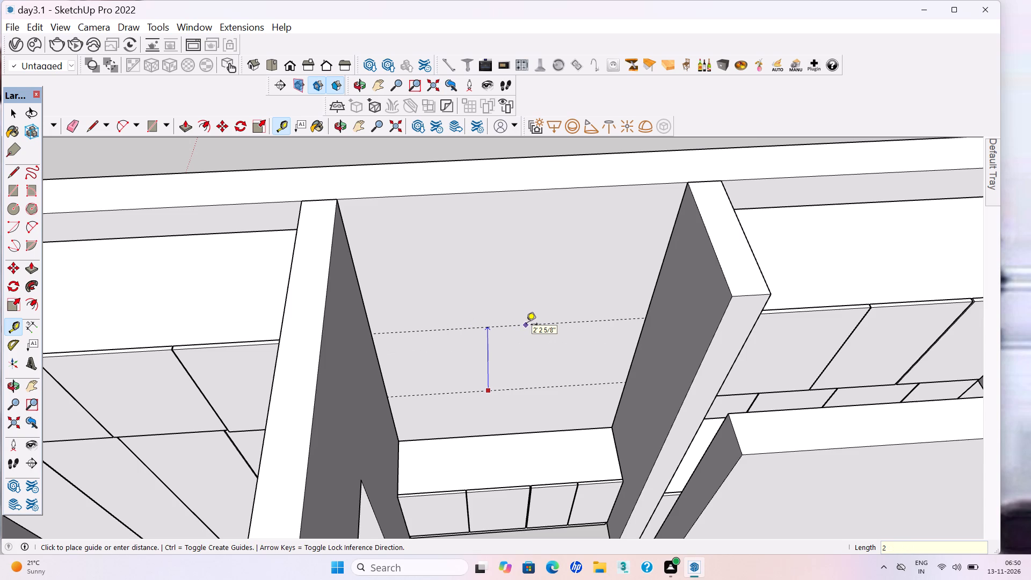
pyautogui.press("'")
pyautogui.press('Return')
# Draw a rectangle spanning the recess's back wall between the two guides and make it a group.
pyautogui.press('r')
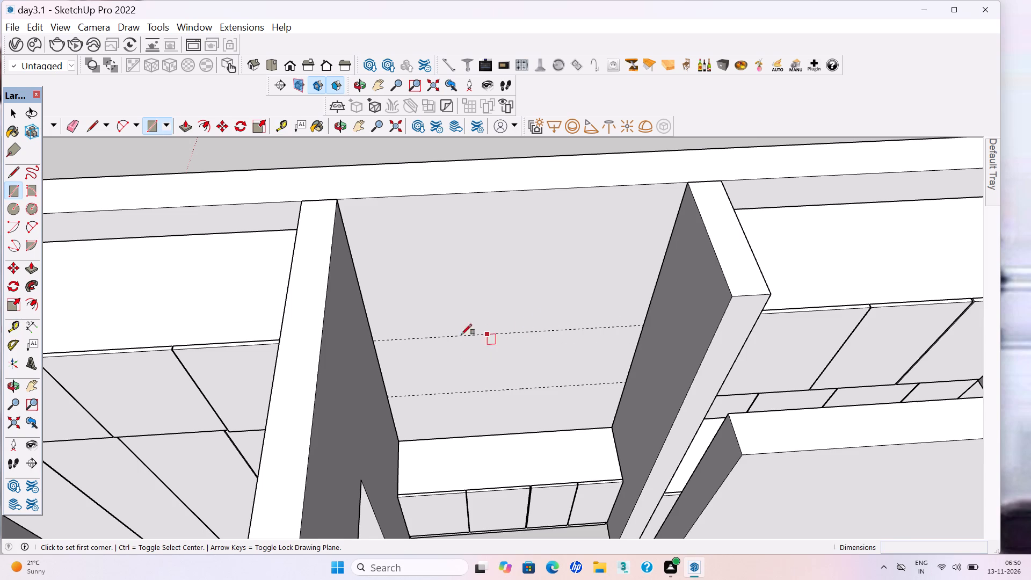
pyautogui.click(370, 343)
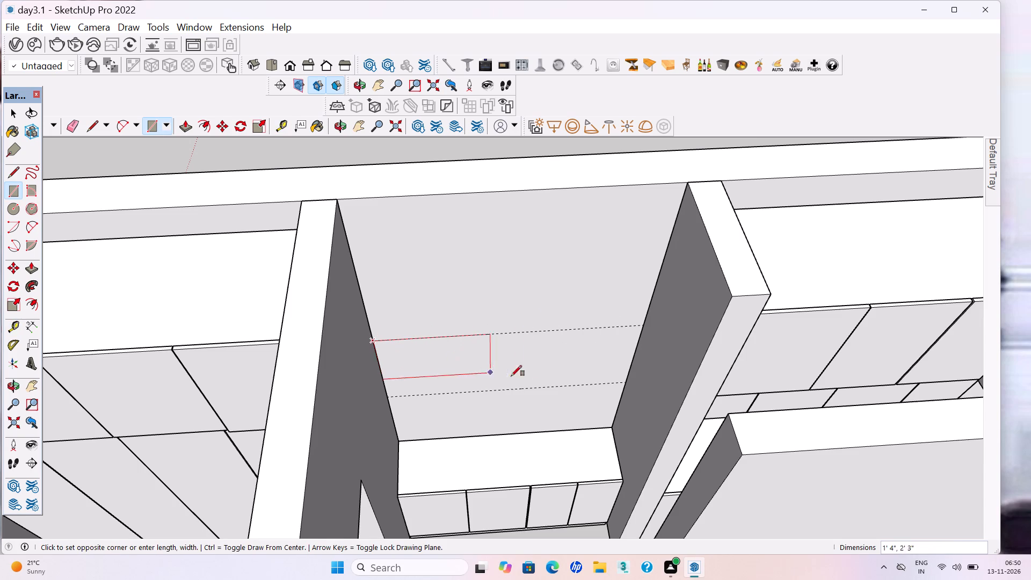
pyautogui.click(628, 382)
pyautogui.press('space')
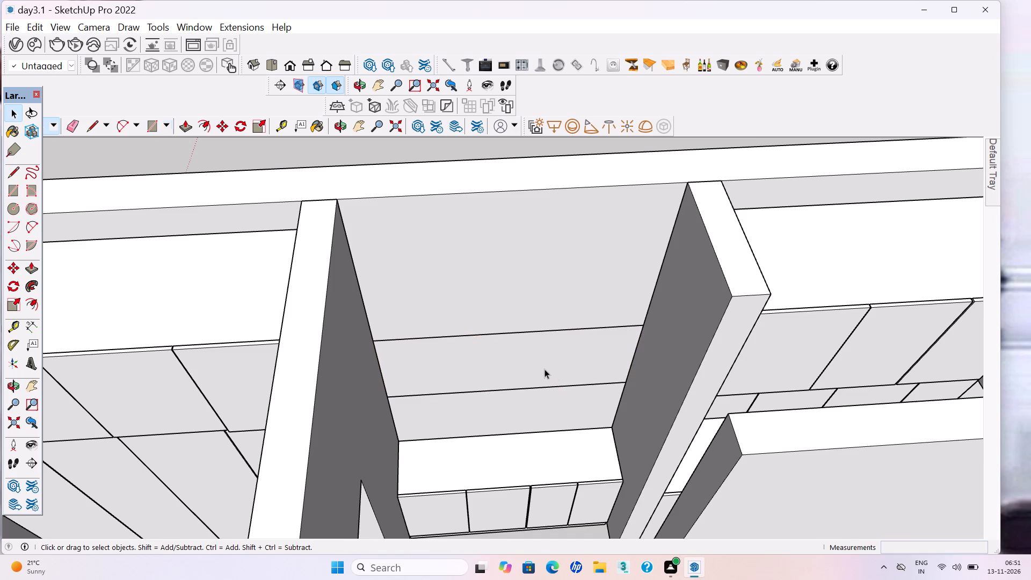
pyautogui.doubleClick(530, 366)
pyautogui.rightClick(526, 364)
pyautogui.click(565, 216)
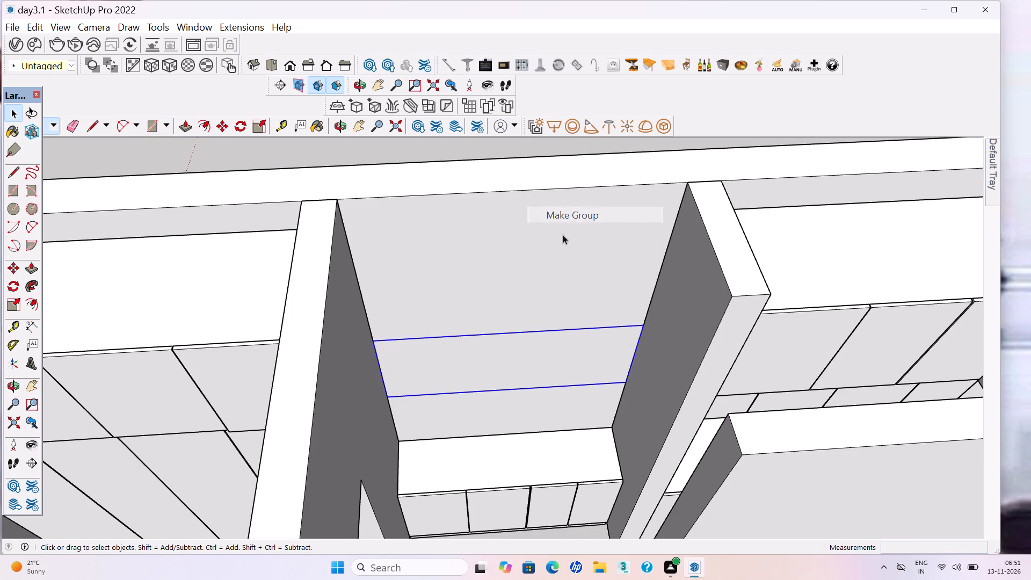
# Inside the new group, extrude the rectangle 1'4" out from the back wall to form the upper cabinet.
pyautogui.doubleClick(542, 367)
pyautogui.press('p')
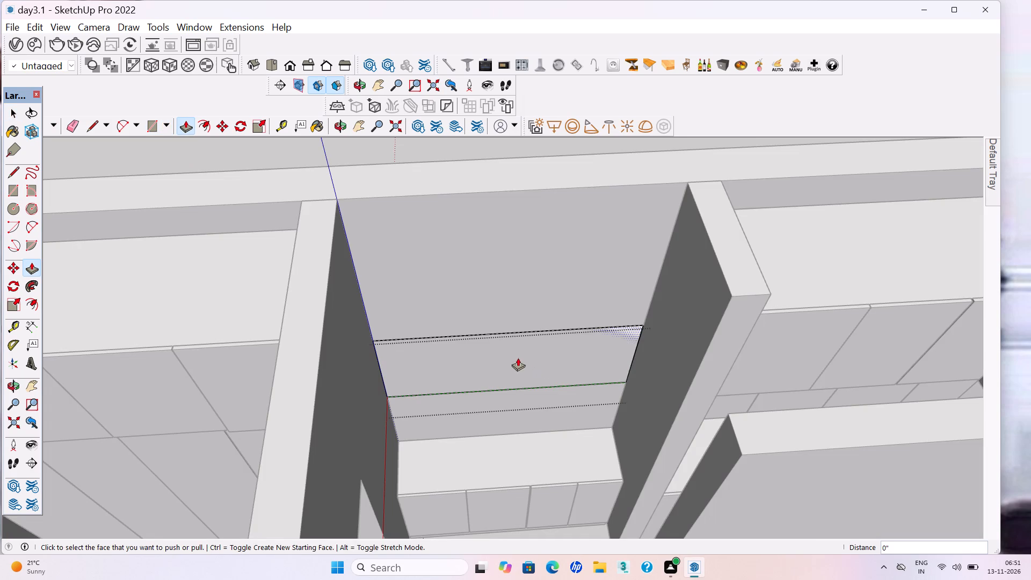
pyautogui.click(518, 358)
pyautogui.write('1\'4"')
pyautogui.press('Return')
pyautogui.press('space')
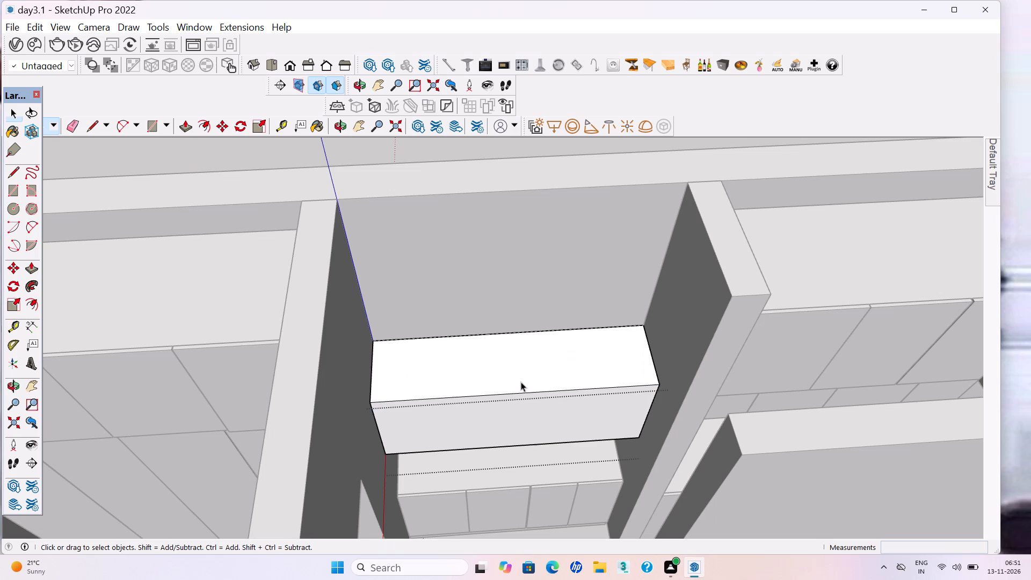
# Offset the upper cabinet's front face outline inward by 18mm.
pyautogui.click(474, 418)
pyautogui.press('f')
pyautogui.click(468, 417)
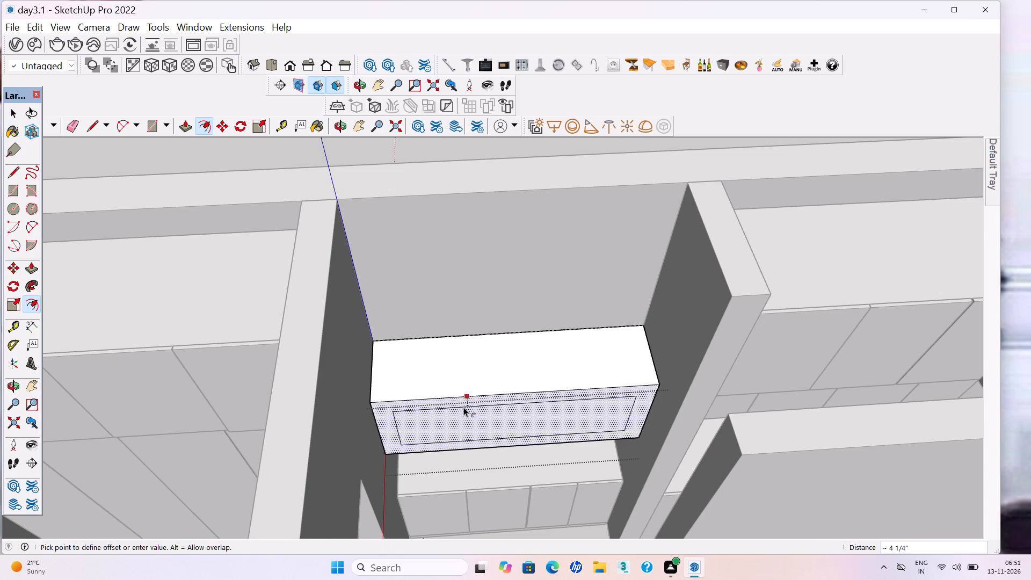
pyautogui.write('18mm')
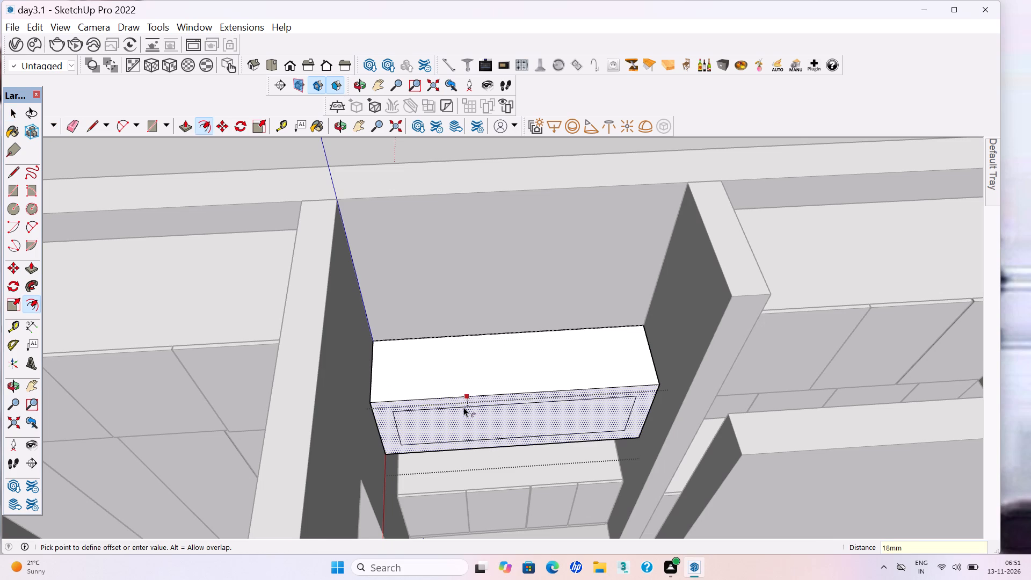
pyautogui.press('Return')
pyautogui.press('space')
# Push the inner front face back to hollow out the upper cabinet, close its group and save.
pyautogui.click(501, 441)
pyautogui.press('p')
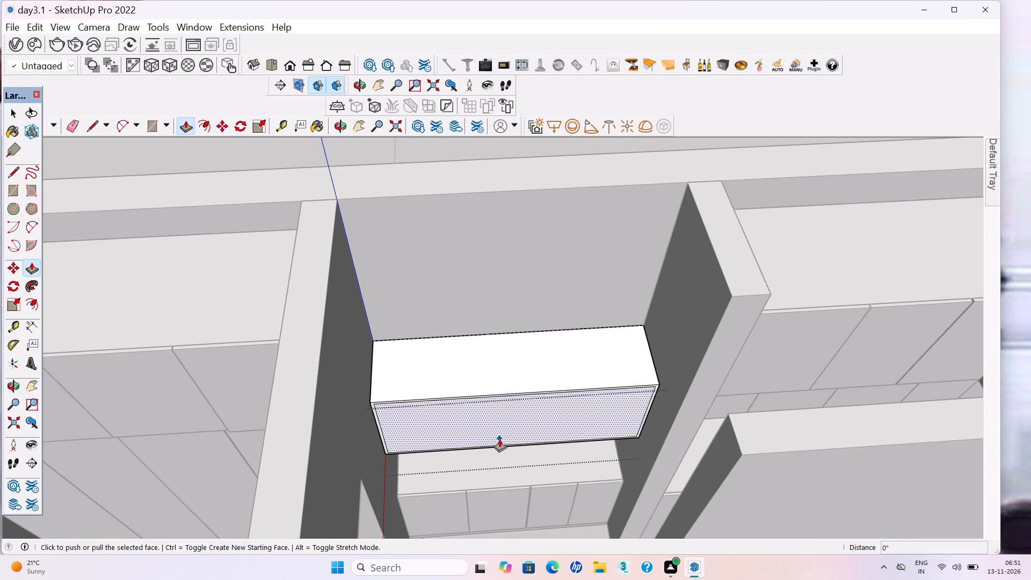
pyautogui.click(499, 439)
pyautogui.click(487, 401)
pyautogui.scroll(-5, 529, 505)
pyautogui.press('space')
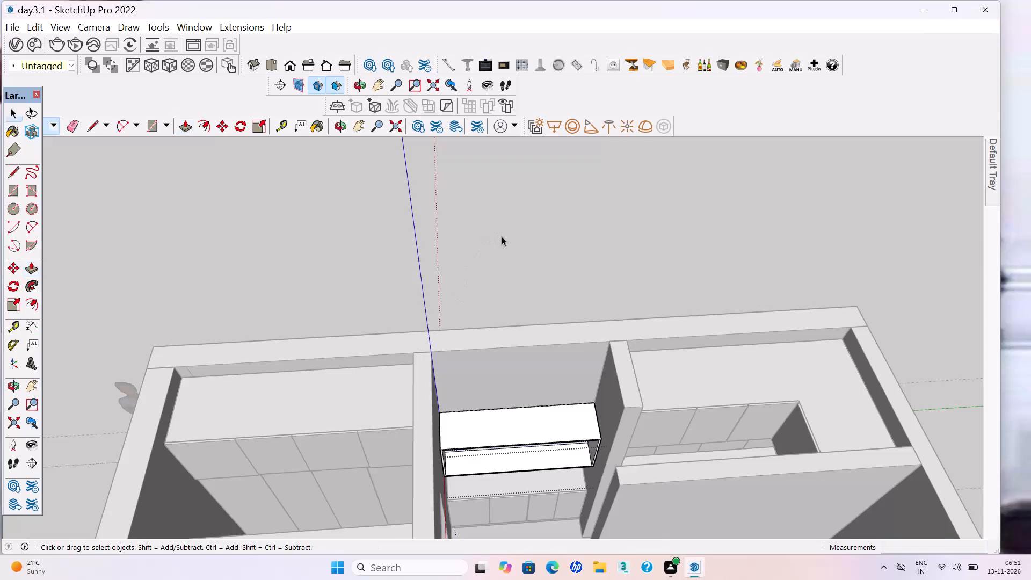
pyautogui.click(502, 236)
pyautogui.hotkey('ctrl', 's')
pyautogui.hotkey('ctrl', 's')
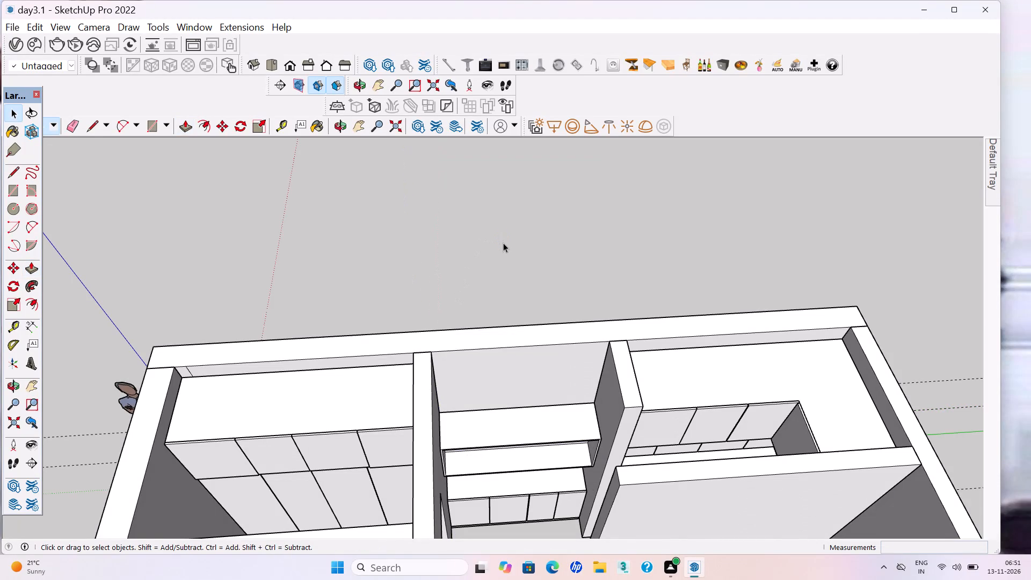
# Draw a door about 1'5" wide and 1'11" high from the upper cabinet's top-left front corner and extrude it 18mm.
pyautogui.press('r')
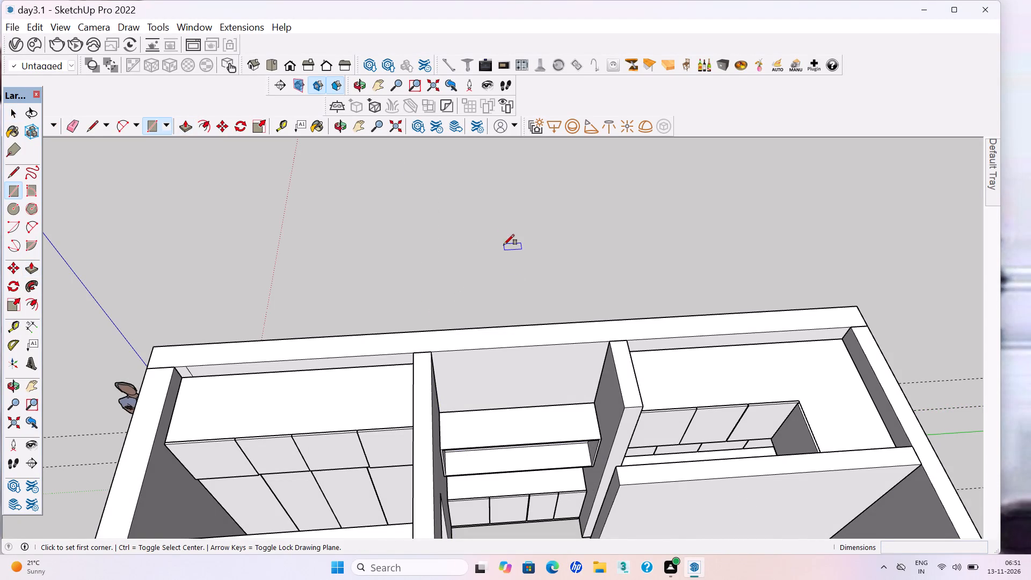
pyautogui.scroll(5, 513, 476)
pyautogui.scroll(4, 454, 481)
pyautogui.moveTo(451, 478); pyautogui.dragTo(445, 452, button='middle')
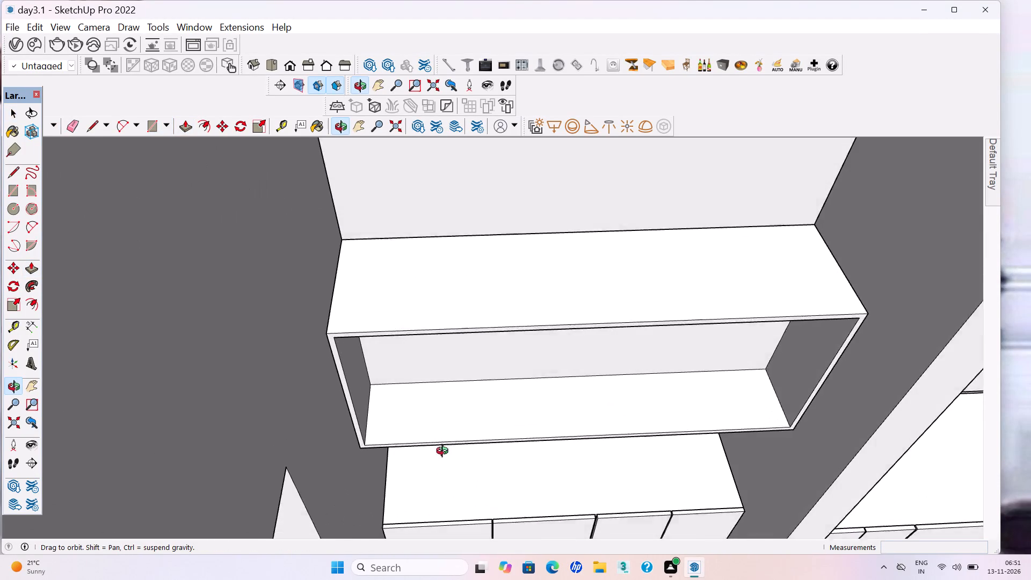
pyautogui.moveTo(445, 452); pyautogui.dragTo(441, 431, button='middle')
pyautogui.scroll(2, 329, 328)
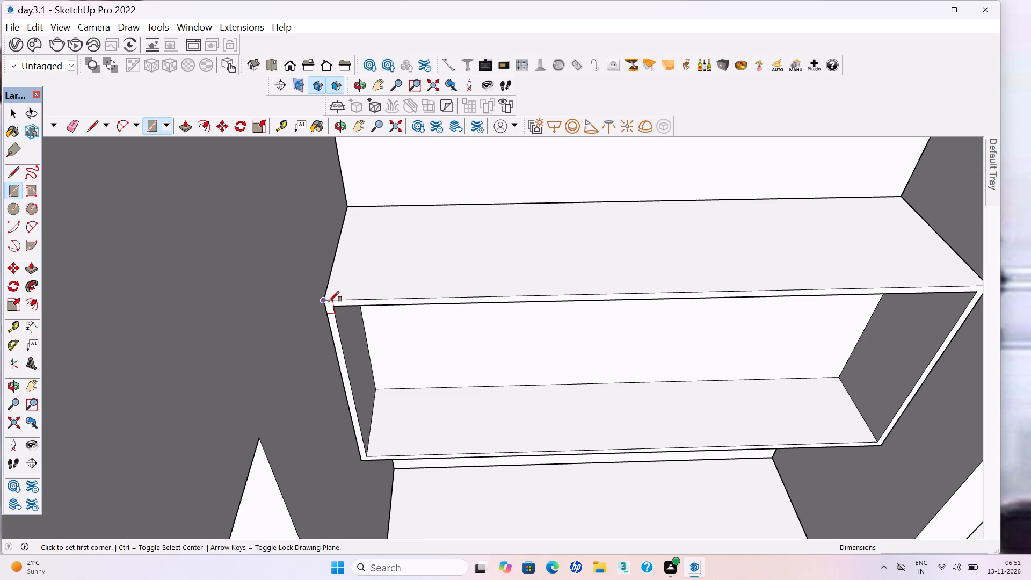
pyautogui.click(329, 301)
pyautogui.click(510, 453)
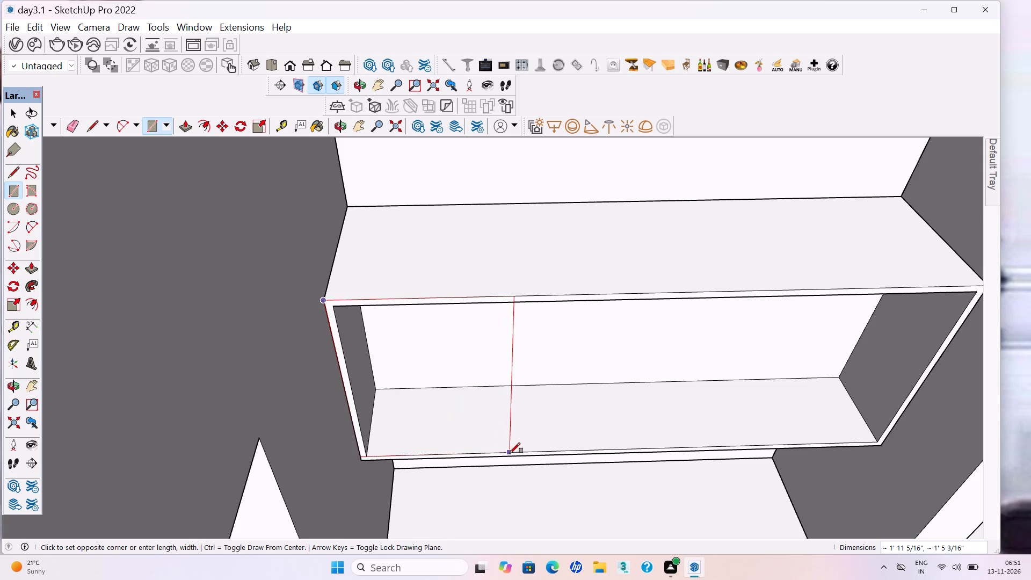
pyautogui.press('p')
pyautogui.click(421, 378)
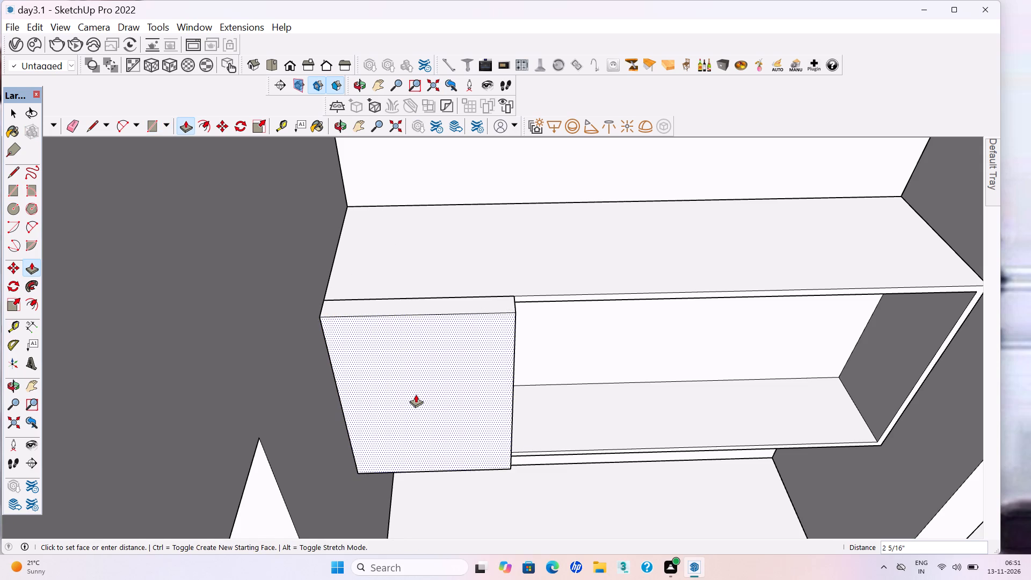
pyautogui.write('18mm')
pyautogui.press('Return')
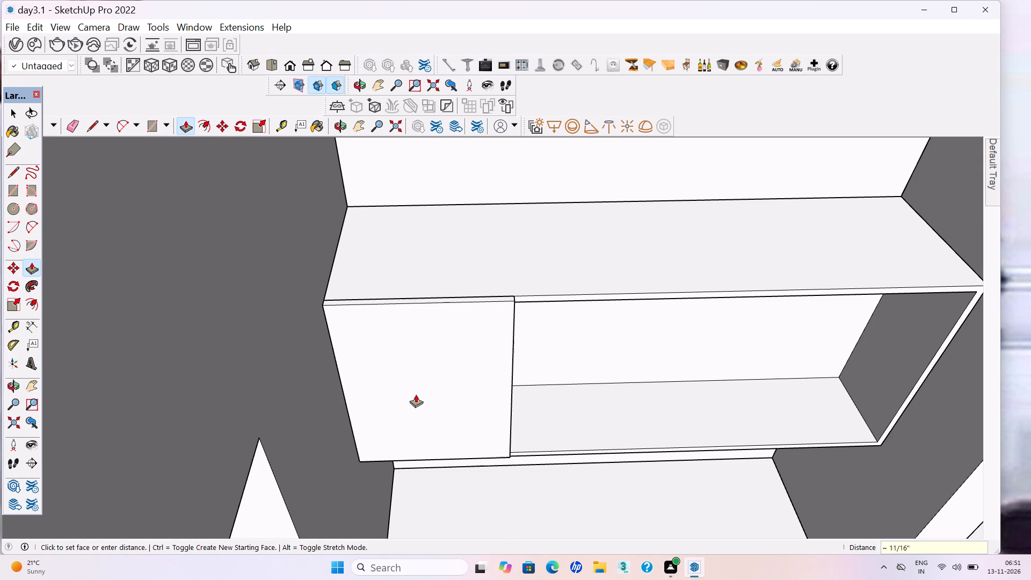
# Make the whole first upper door panel a group and save the model.
pyautogui.press('space')
pyautogui.tripleClick(416, 394)
pyautogui.click(416, 394)
pyautogui.rightClick(416, 394)
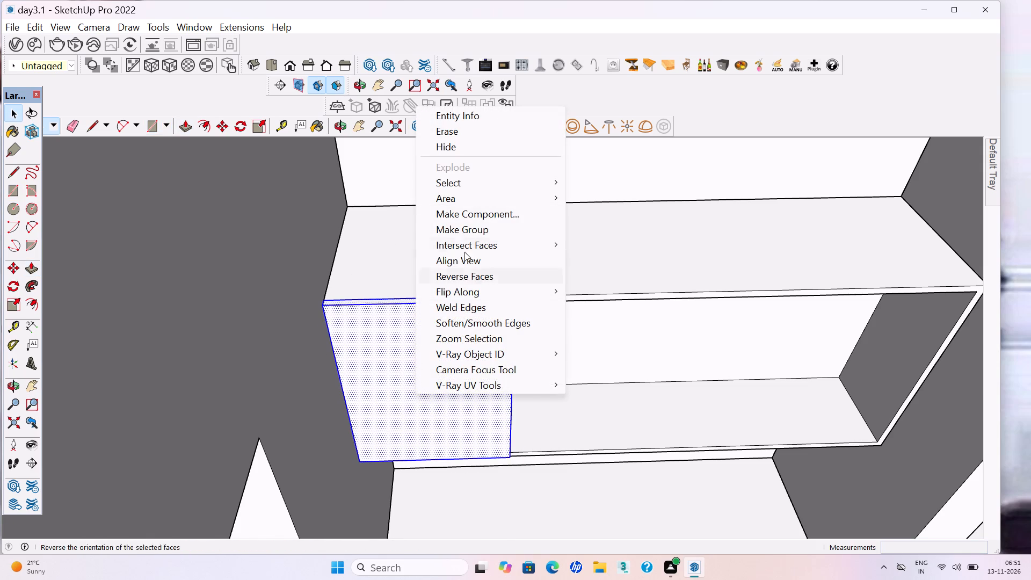
pyautogui.click(455, 228)
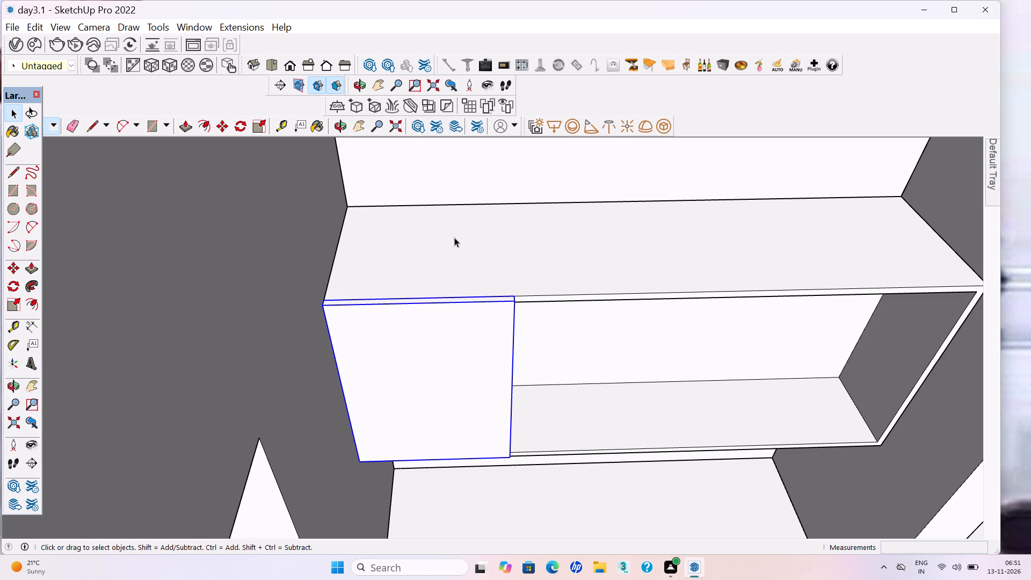
pyautogui.scroll(3, 454, 237)
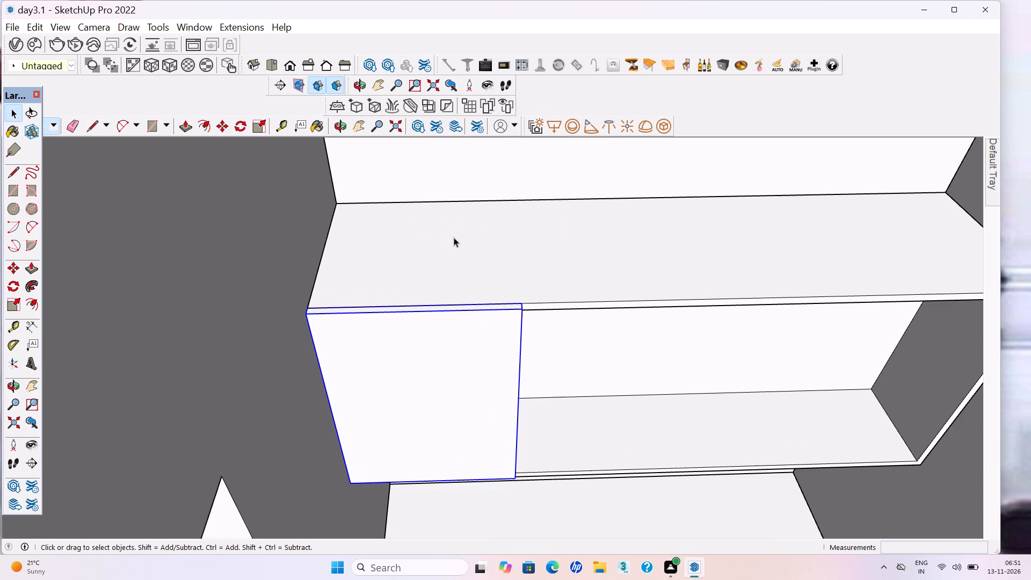
pyautogui.scroll(-7, 454, 237)
pyautogui.scroll(-14, 466, 424)
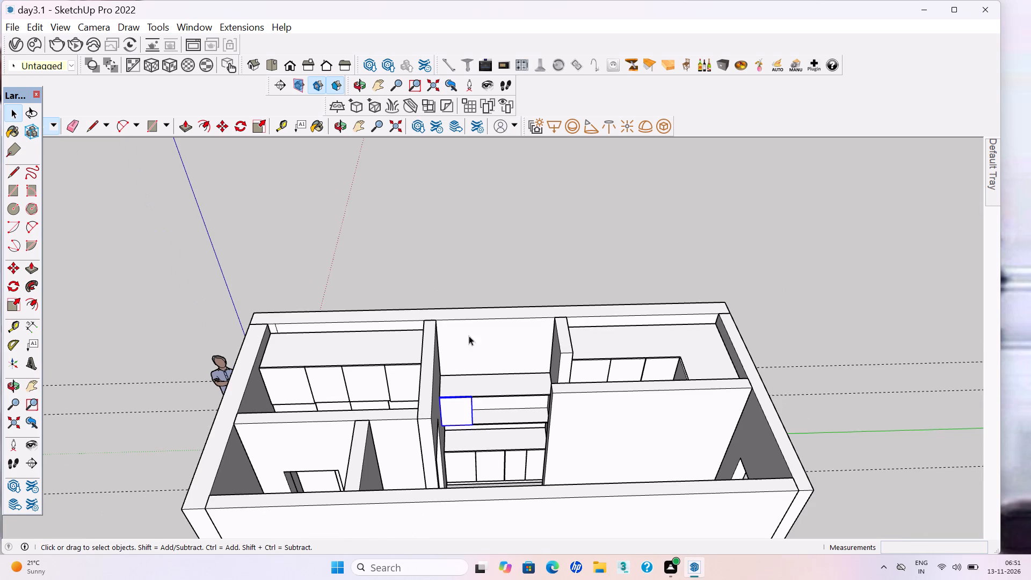
pyautogui.click(519, 202)
pyautogui.hotkey('ctrl', 's')
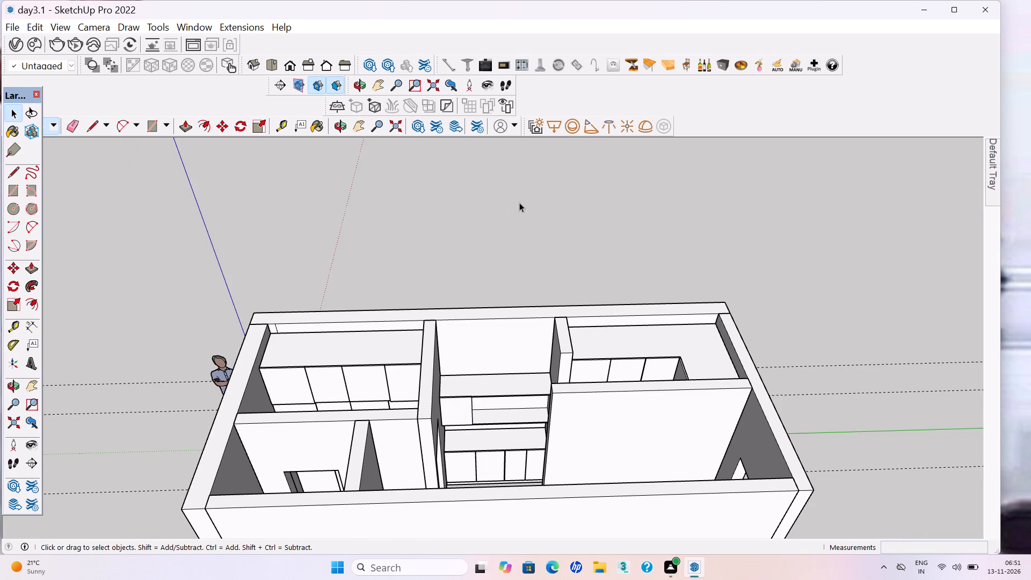
# Draw a second upper door about 1'6" wide just beside the first and pull it flush with the first door's front.
pyautogui.press('r')
pyautogui.scroll(6, 499, 414)
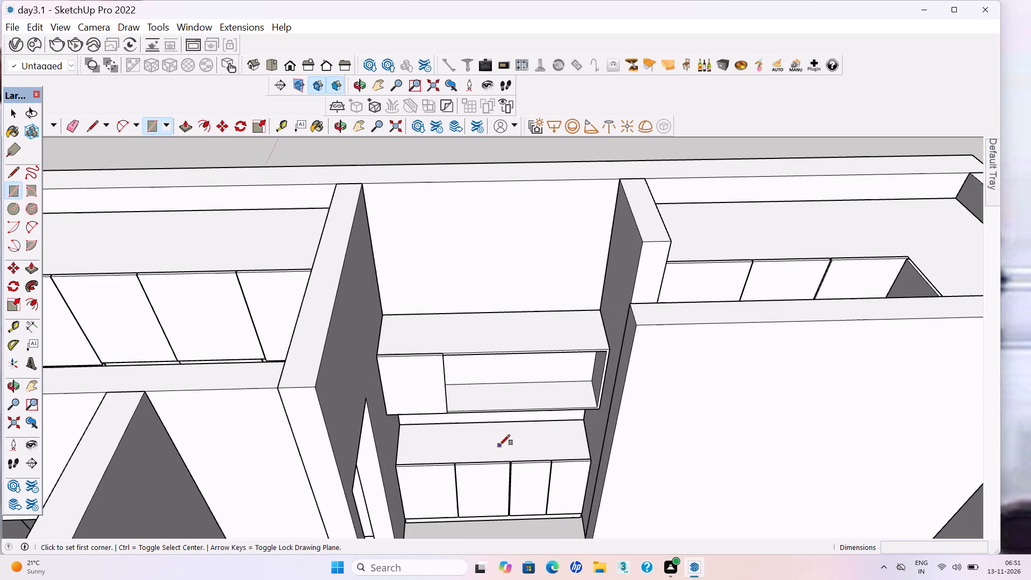
pyautogui.scroll(4, 485, 401)
pyautogui.scroll(11, 431, 346)
pyautogui.click(414, 311)
pyautogui.scroll(-6, 438, 340)
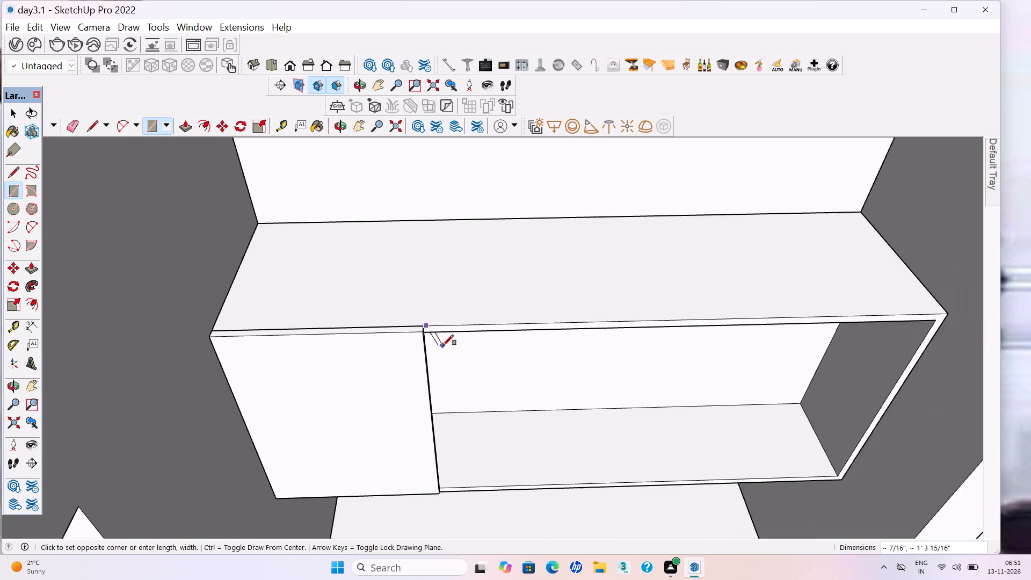
pyautogui.scroll(-2, 443, 345)
pyautogui.click(567, 450)
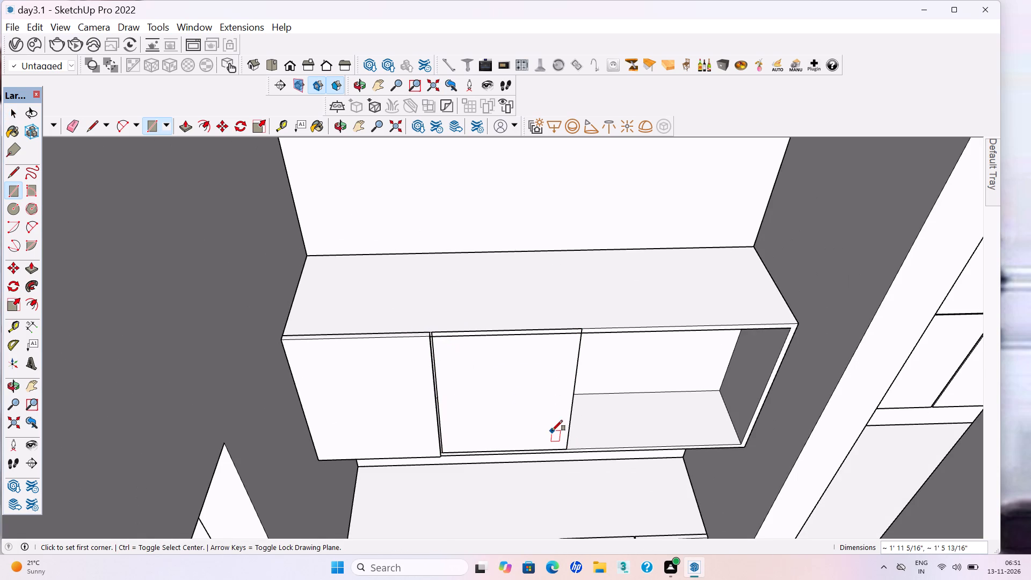
pyautogui.press('p')
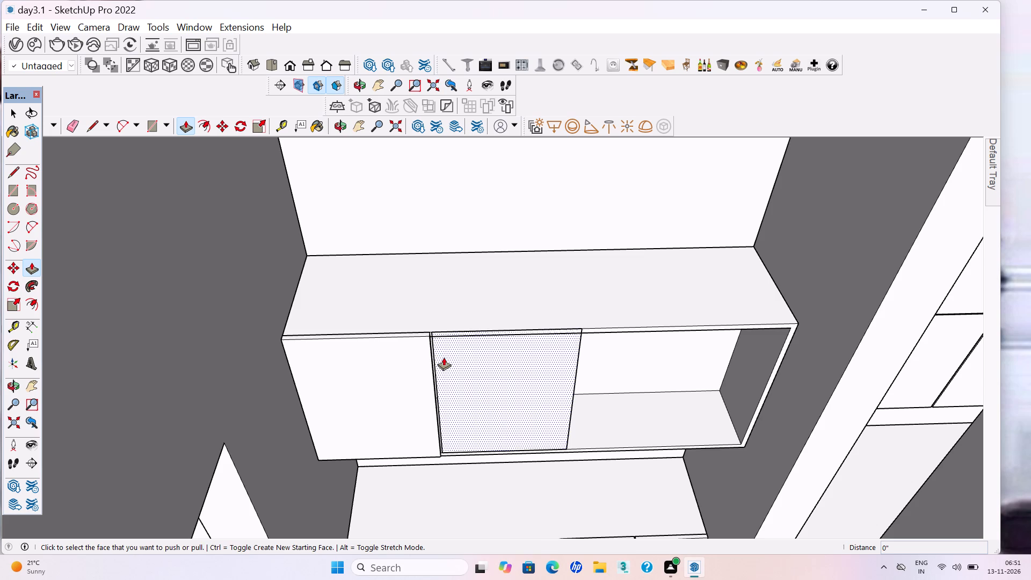
pyautogui.click(444, 357)
pyautogui.click(394, 375)
pyautogui.press('space')
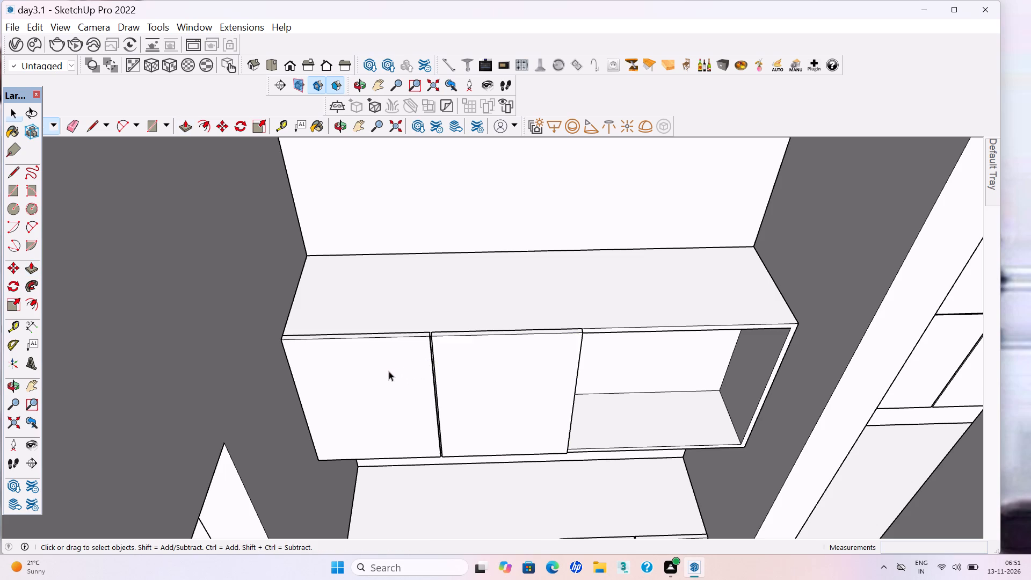
# Select the whole second upper door panel and make it a group.
pyautogui.click(492, 387)
pyautogui.doubleClick(492, 387)
pyautogui.rightClick(492, 387)
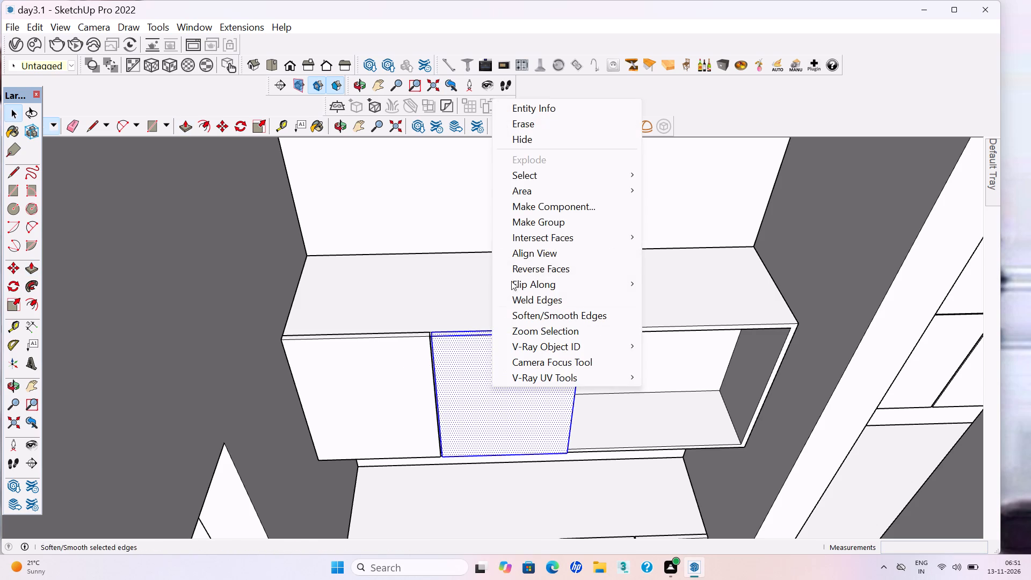
pyautogui.click(534, 223)
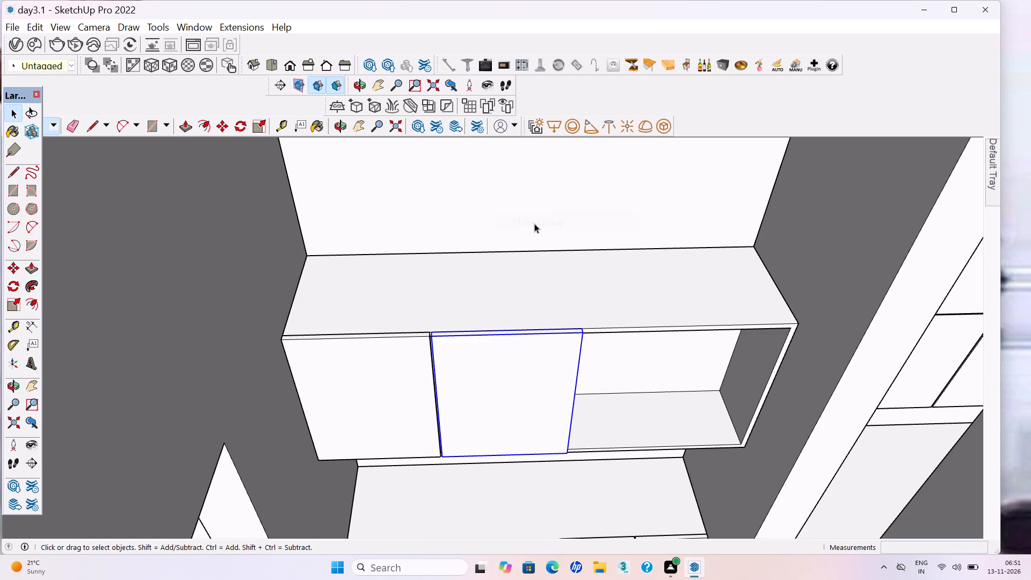
# Draw a third upper door about 1'1" wide and 2' high just beside the second and pull it flush with the second door's front.
pyautogui.press('r')
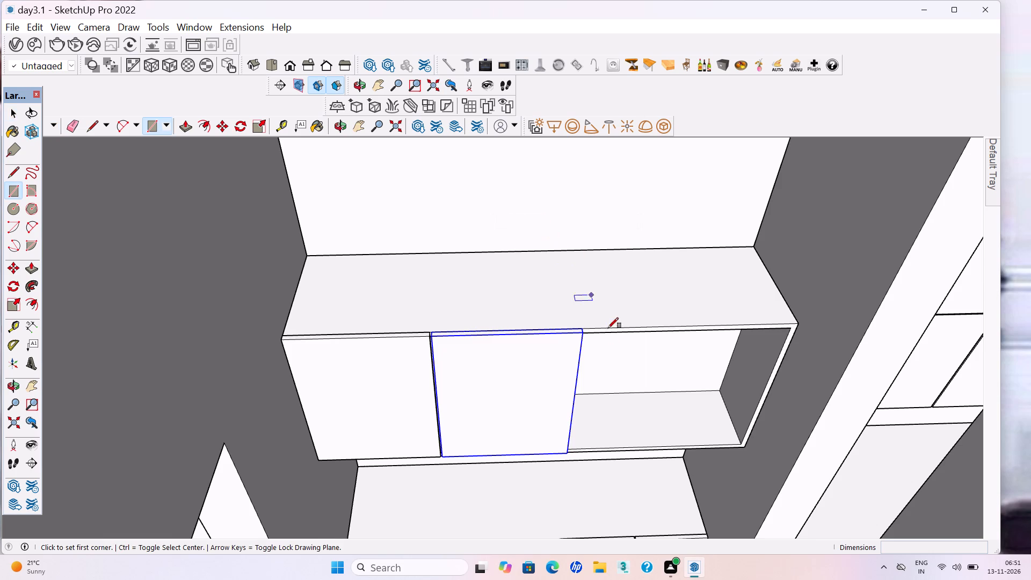
pyautogui.scroll(-3, 419, 363)
pyautogui.moveTo(582, 357); pyautogui.dragTo(512, 356, button='middle')
pyautogui.middleClick(512, 356)
pyautogui.scroll(3, 551, 357)
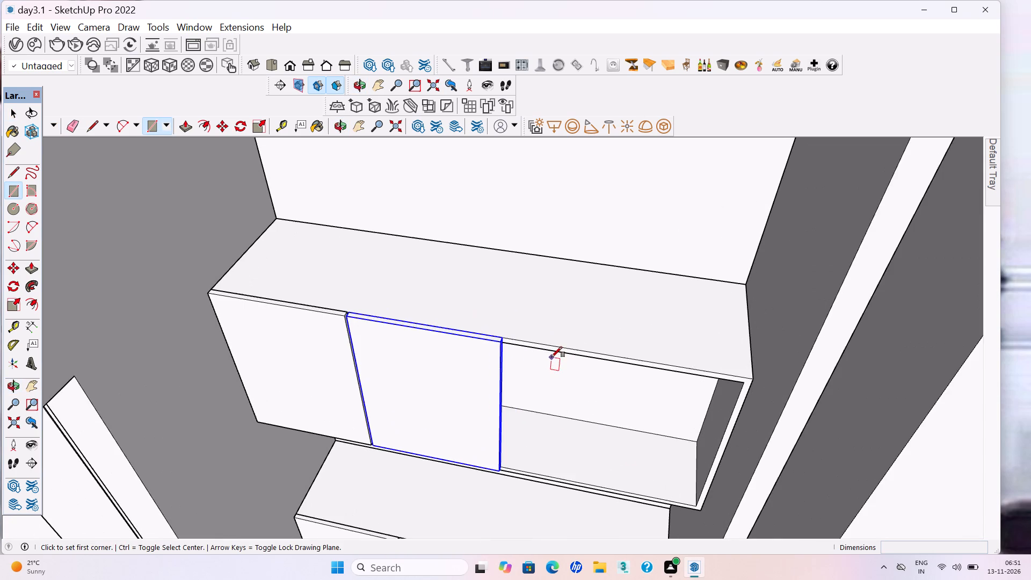
pyautogui.scroll(4, 477, 346)
pyautogui.scroll(4, 526, 341)
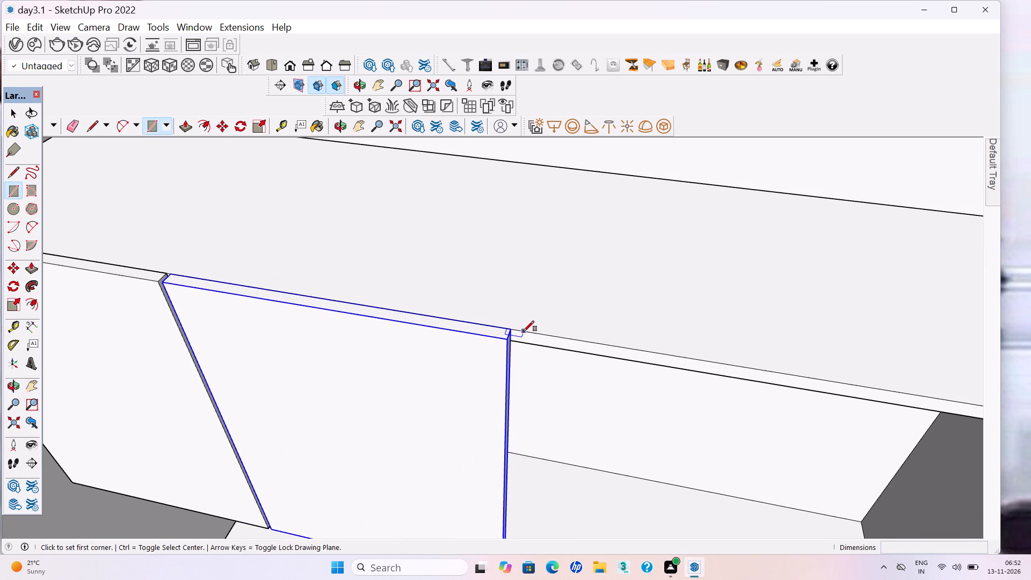
pyautogui.click(514, 331)
pyautogui.scroll(-5, 582, 349)
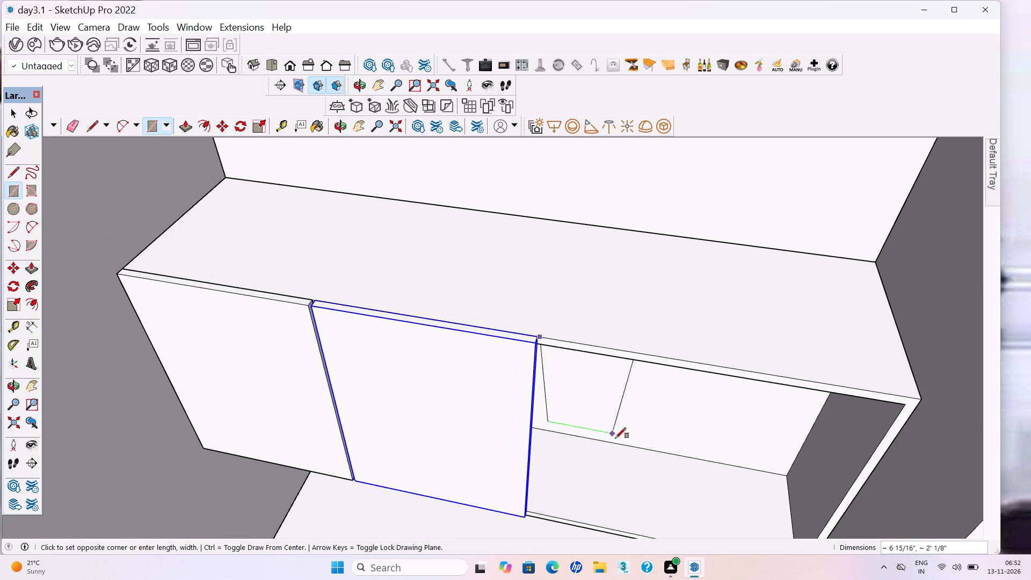
pyautogui.scroll(-4, 659, 420)
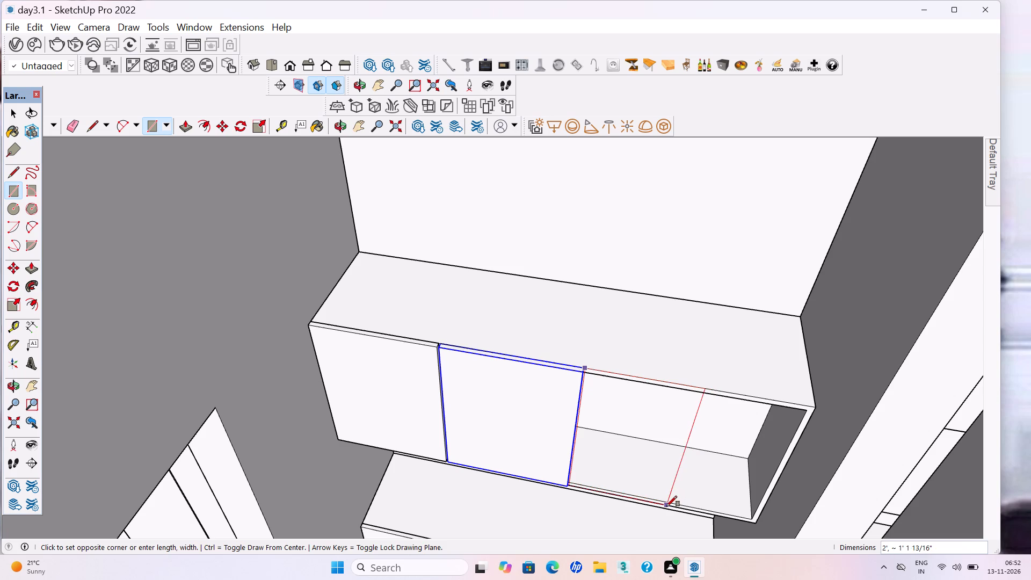
pyautogui.click(662, 506)
pyautogui.press('p')
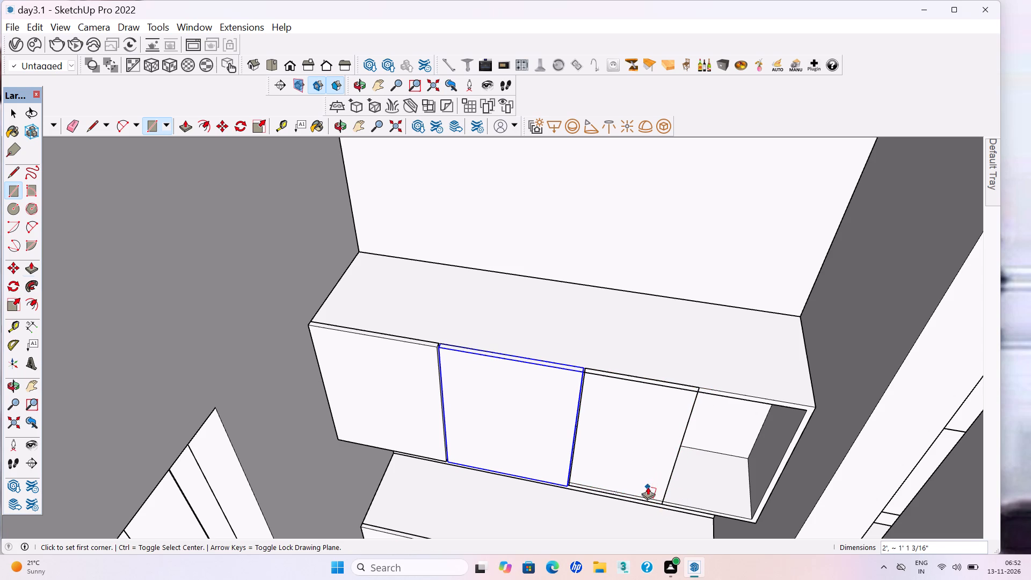
pyautogui.click(590, 386)
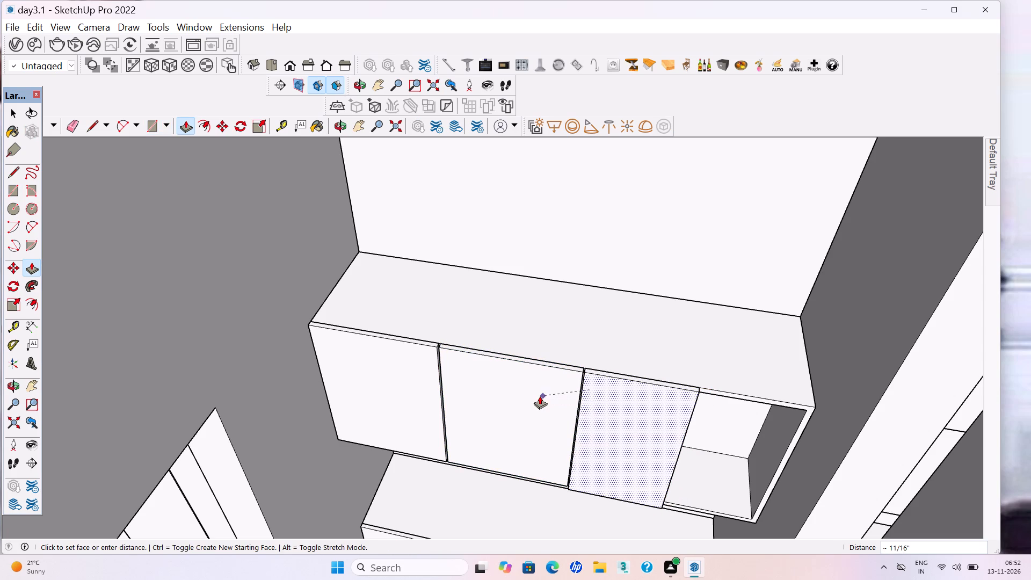
pyautogui.click(540, 396)
# Select the whole third upper door panel and make it a group.
pyautogui.press('space')
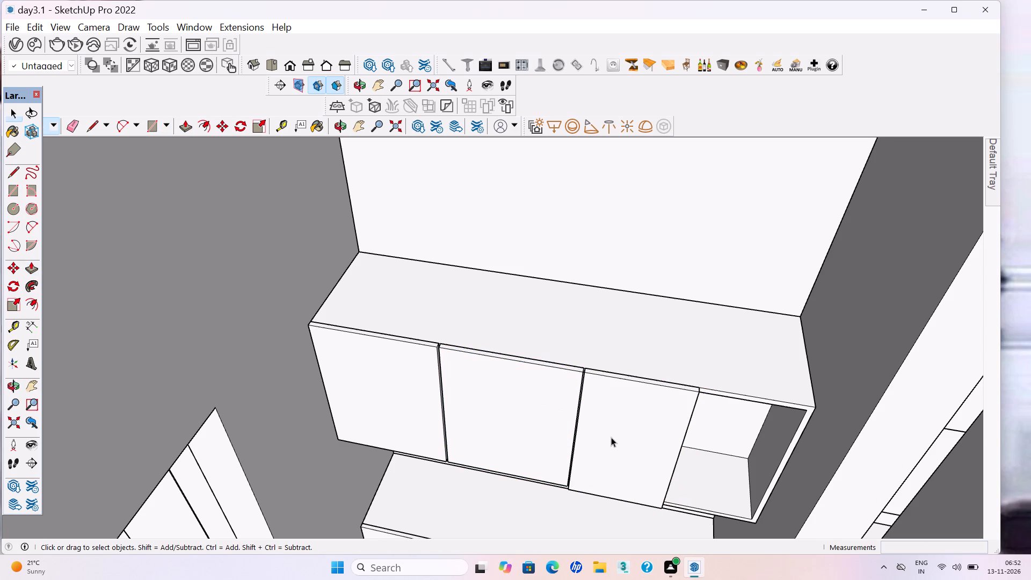
pyautogui.tripleClick(611, 437)
pyautogui.rightClick(611, 437)
pyautogui.click(633, 269)
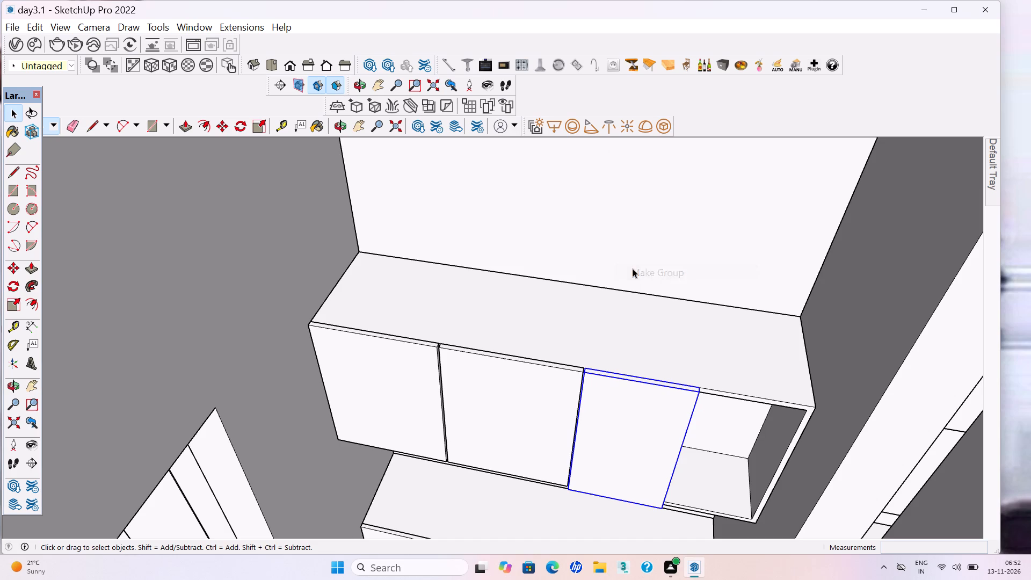
# Draw a fourth upper door about 1' wide and 1'11" high over the remaining opening and pull it flush with the third door's front.
pyautogui.press('r')
pyautogui.scroll(4, 782, 504)
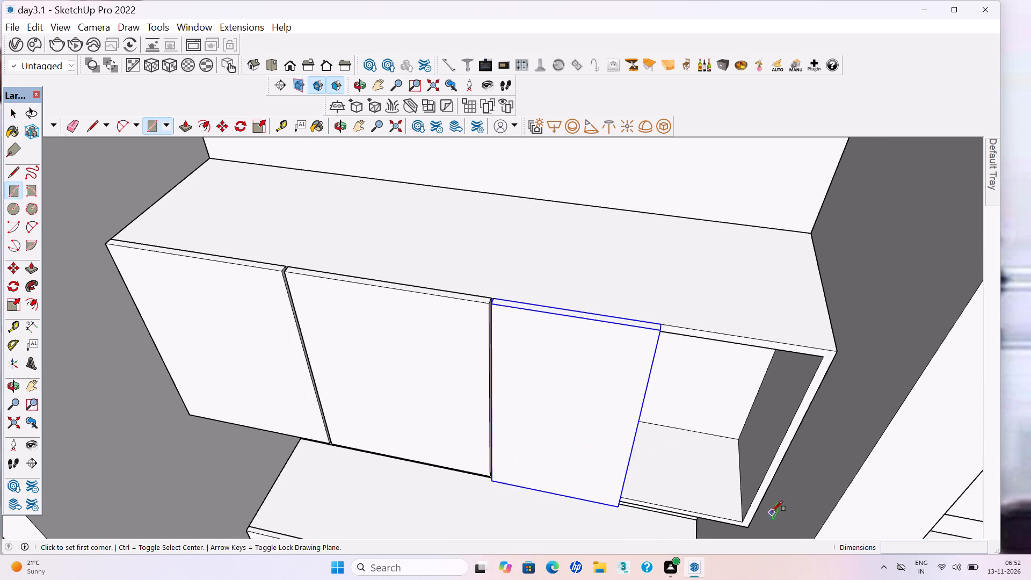
pyautogui.scroll(5, 648, 307)
pyautogui.scroll(4, 703, 341)
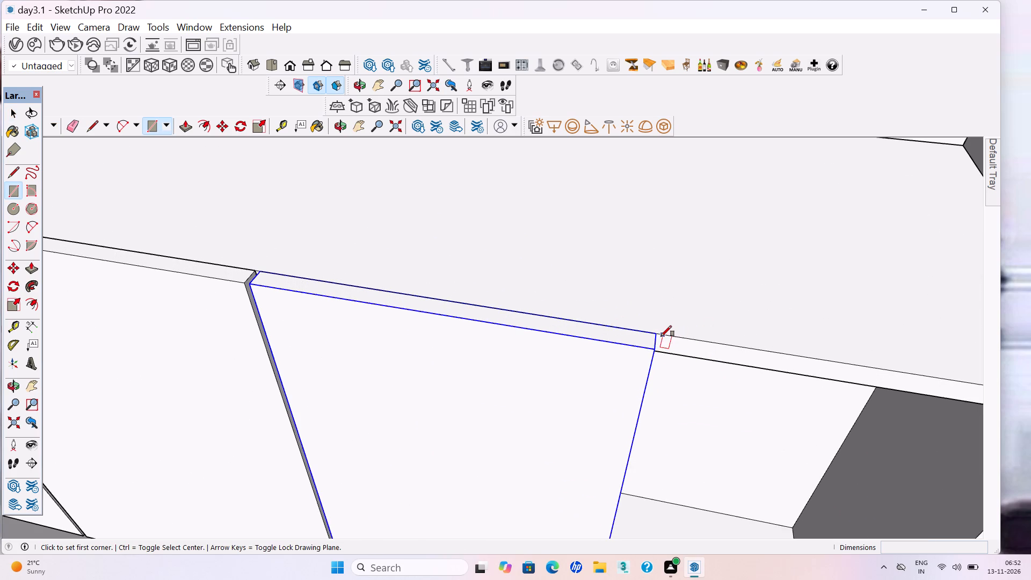
pyautogui.click(661, 335)
pyautogui.scroll(-15, 672, 328)
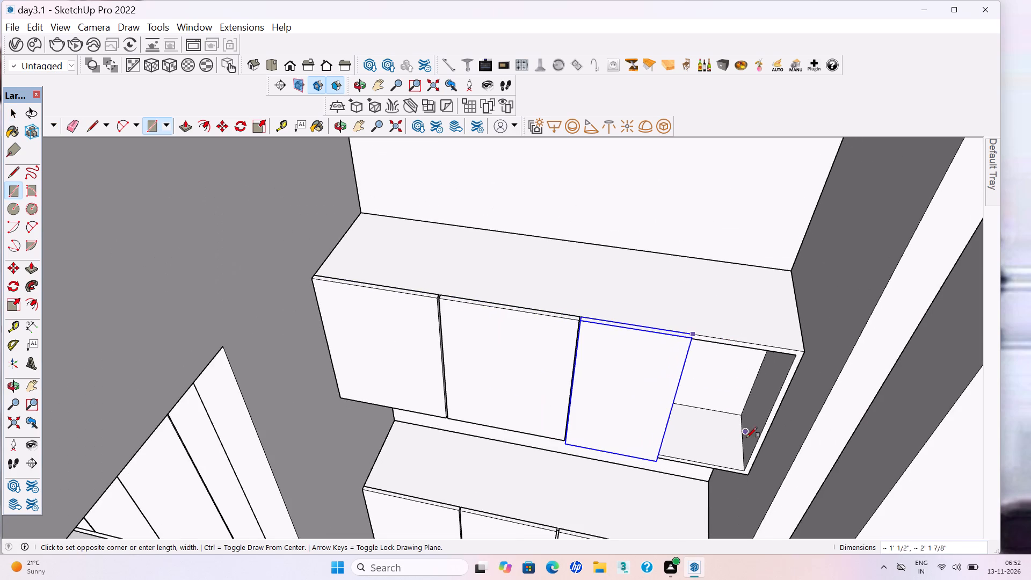
pyautogui.click(746, 472)
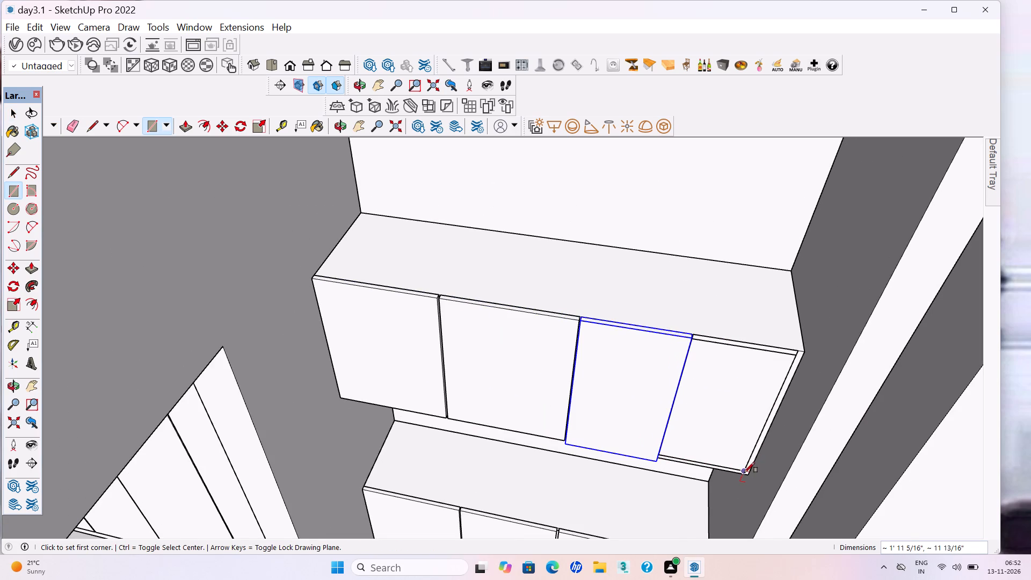
pyautogui.press('p')
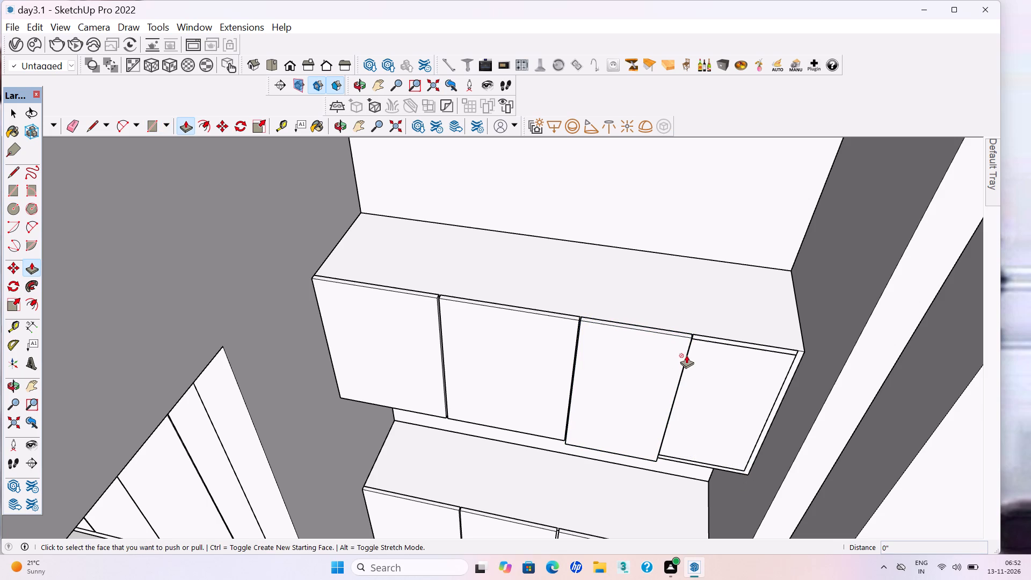
pyautogui.click(693, 349)
pyautogui.click(659, 366)
# Make the whole fourth upper door panel a group and save the model.
pyautogui.press('space')
pyautogui.tripleClick(701, 390)
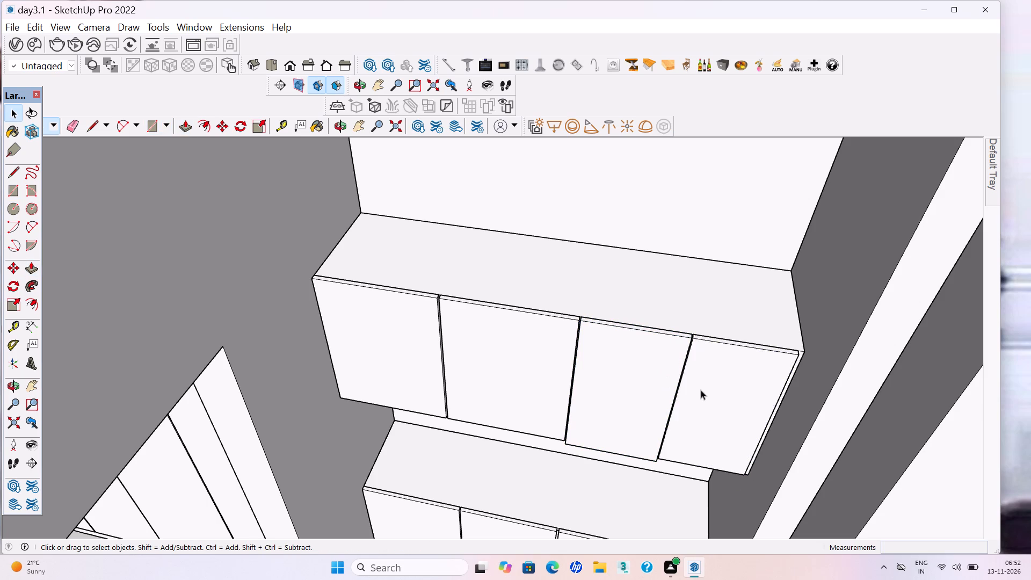
pyautogui.rightClick(701, 390)
pyautogui.click(731, 220)
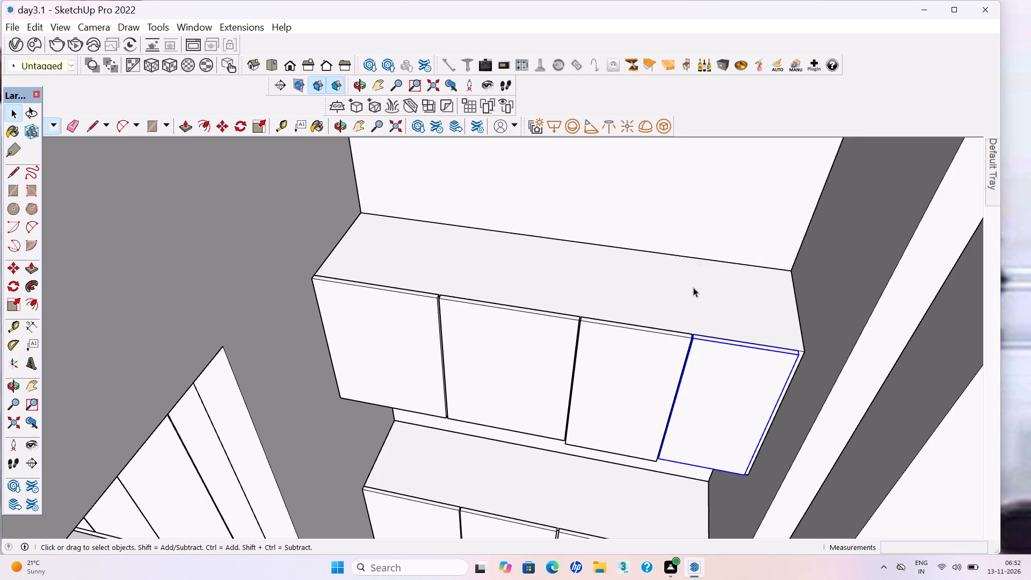
pyautogui.scroll(-5, 618, 405)
pyautogui.scroll(-11, 594, 468)
pyautogui.click(643, 332)
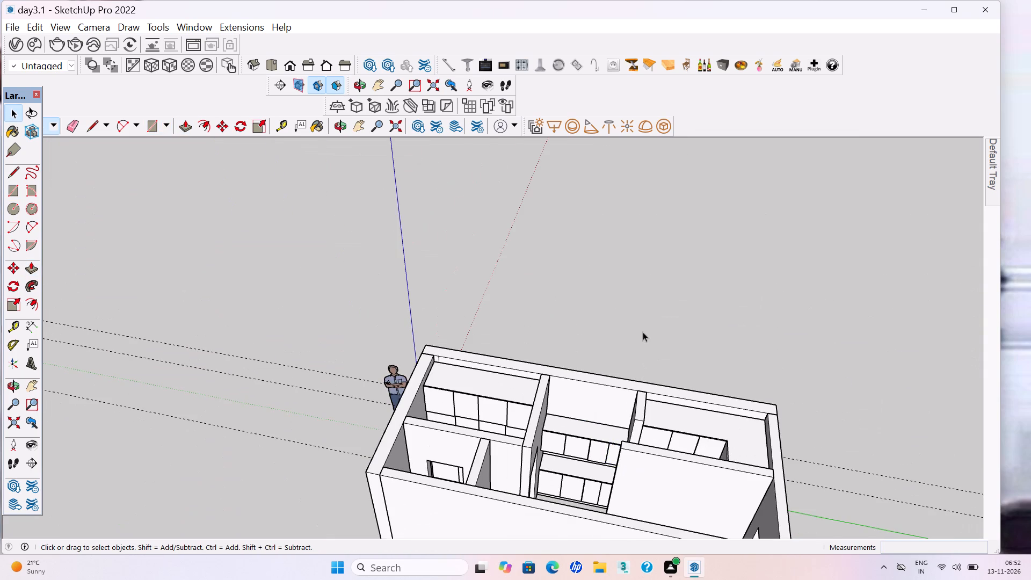
pyautogui.hotkey('ctrl', 's')
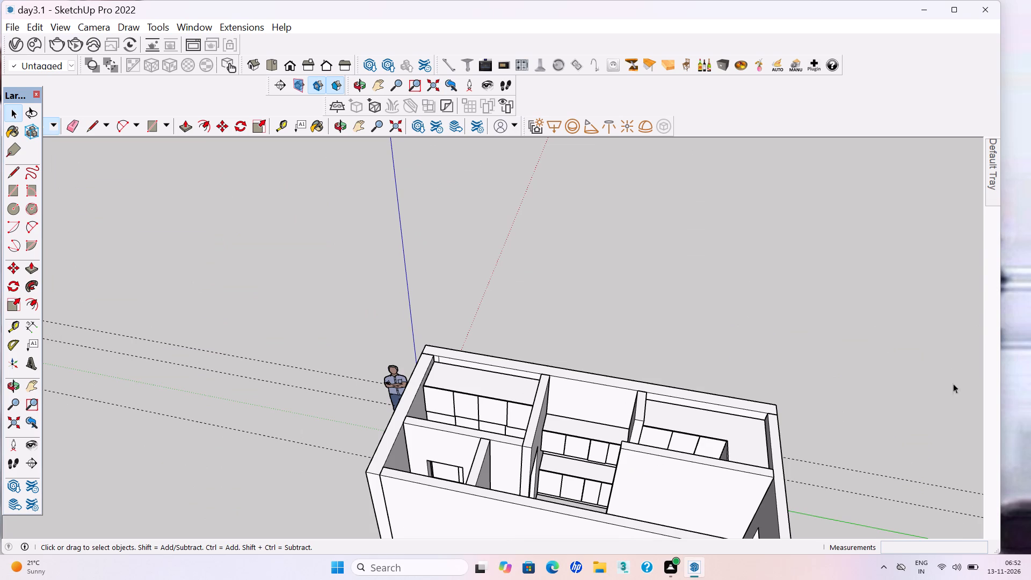
# Delete the dashed guide lines running past the building and save the model.
pyautogui.scroll(-4, 313, 315)
pyautogui.moveTo(770, 532); pyautogui.dragTo(727, 405)
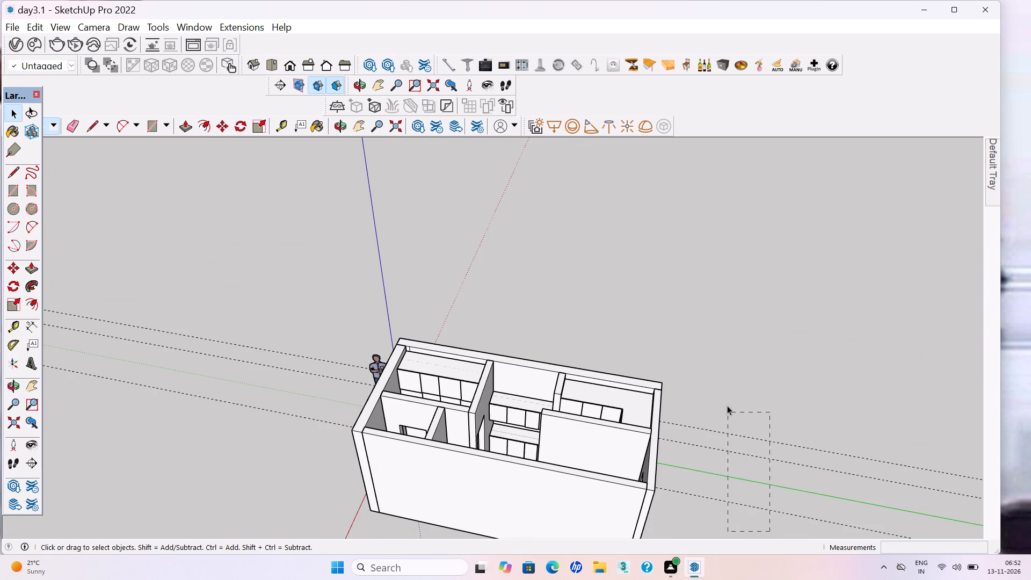
pyautogui.moveTo(727, 405); pyautogui.dragTo(724, 379)
pyautogui.press('Delete')
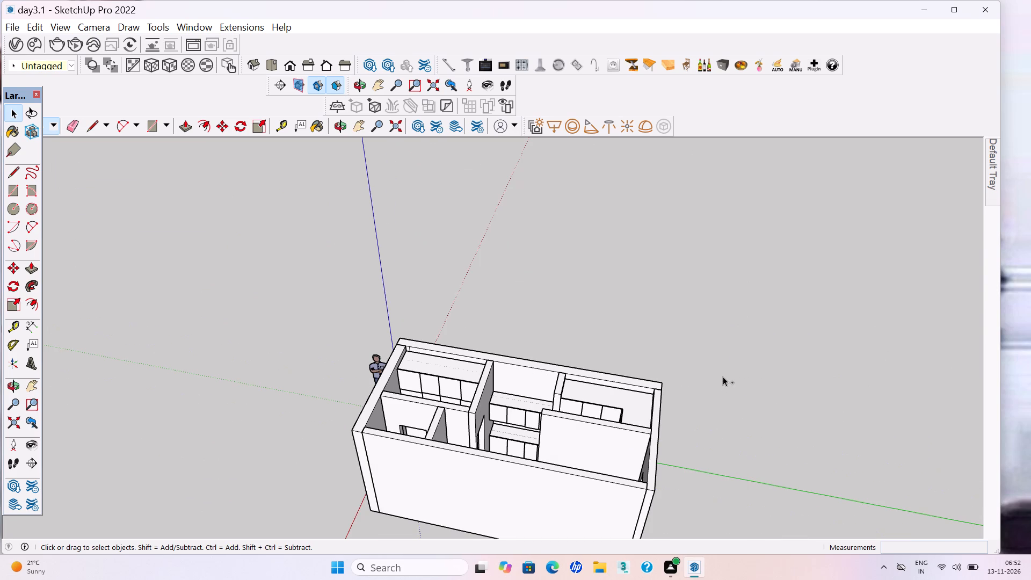
pyautogui.hotkey('ctrl', 's')
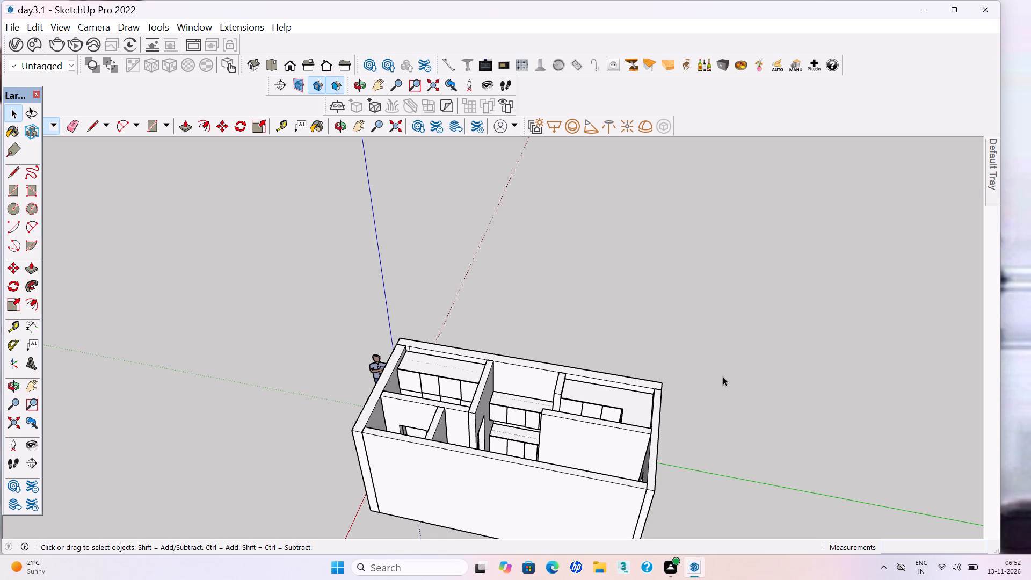
# Examine the whole floor plan from several angles, including the cabinets in the central recess and the neighbouring rooms.
pyautogui.scroll(-4, 642, 364)
pyautogui.moveTo(592, 401); pyautogui.dragTo(634, 469, button='middle')
pyautogui.middleClick(634, 469)
pyautogui.scroll(-1, 634, 469)
pyautogui.scroll(4, 587, 430)
pyautogui.moveTo(585, 443); pyautogui.dragTo(822, 528, button='middle')
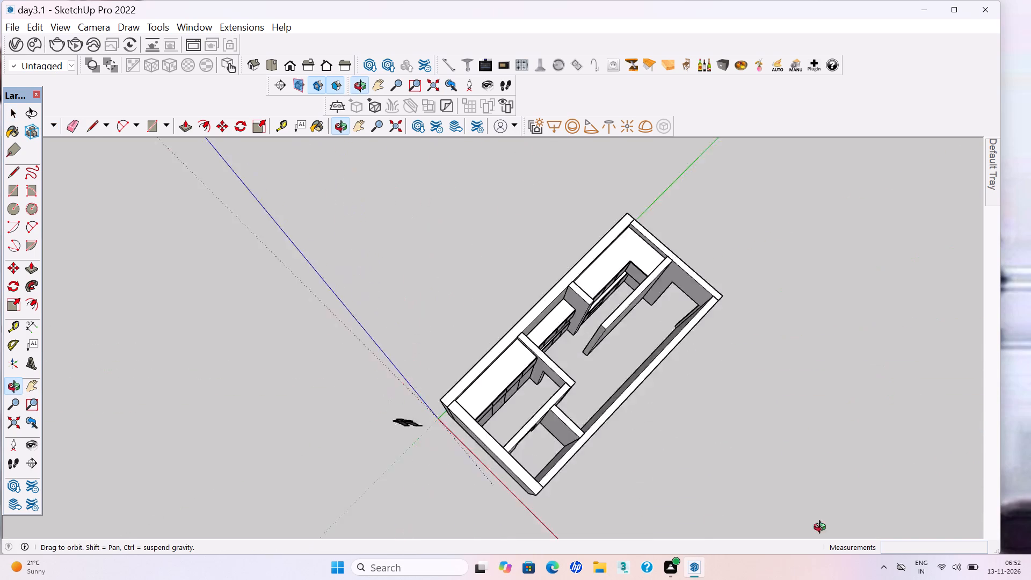
pyautogui.moveTo(822, 528); pyautogui.dragTo(487, 467, button='middle')
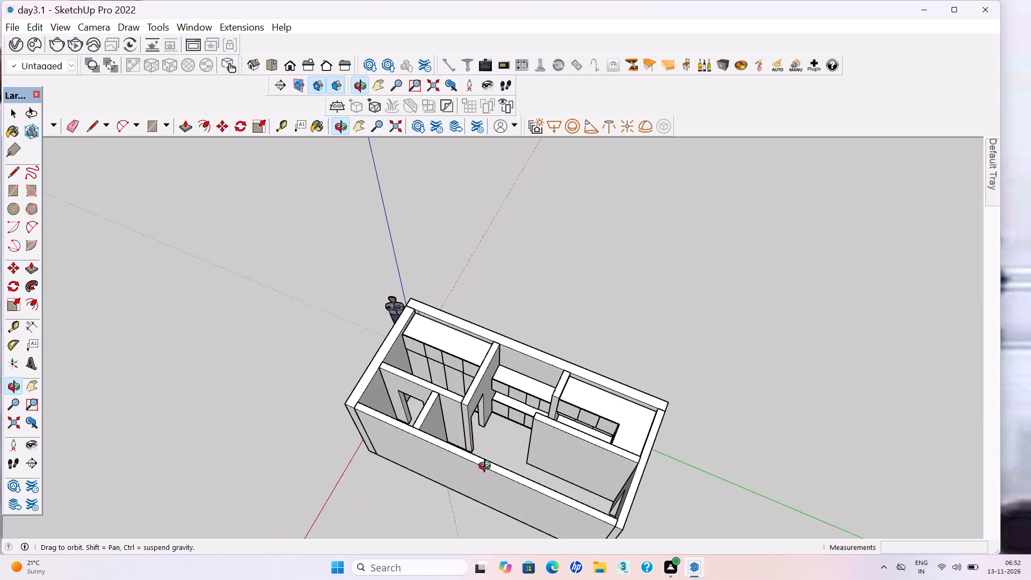
pyautogui.moveTo(487, 467); pyautogui.dragTo(491, 490, button='middle')
pyautogui.middleClick(491, 490)
pyautogui.scroll(7, 565, 479)
pyautogui.scroll(-3, 494, 428)
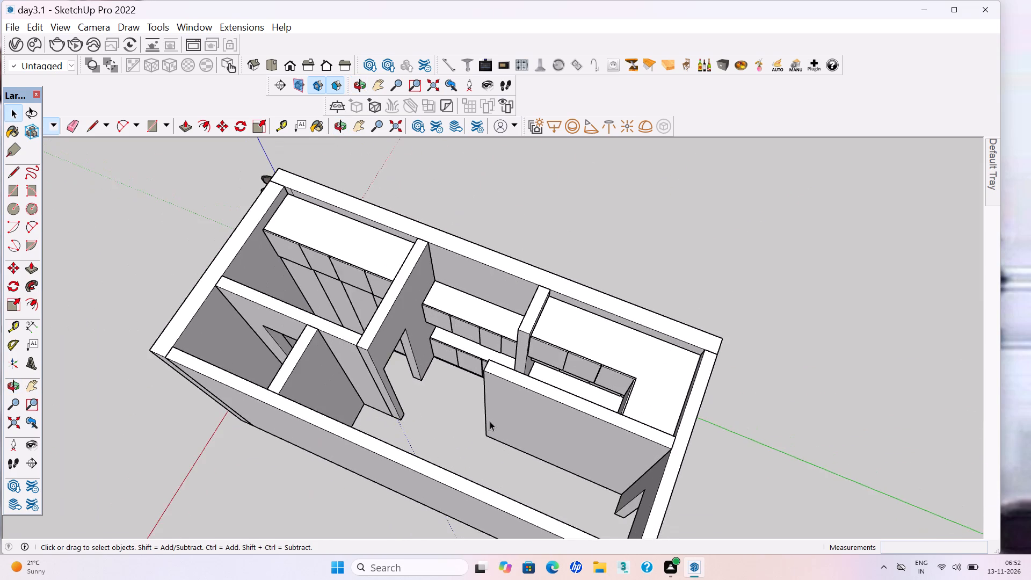
pyautogui.moveTo(497, 426); pyautogui.dragTo(577, 418, button='middle')
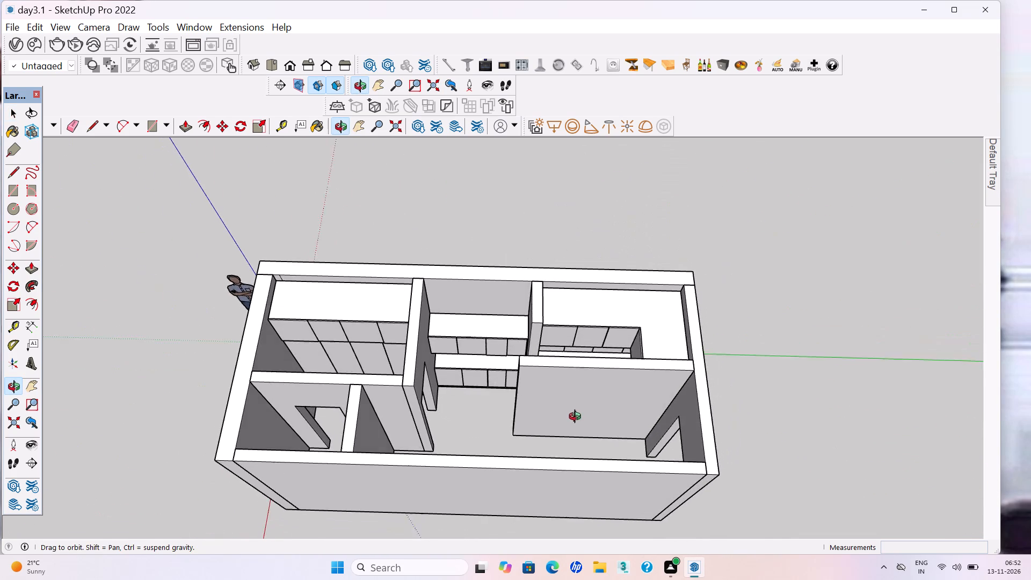
pyautogui.moveTo(577, 418); pyautogui.dragTo(568, 422, button='middle')
pyautogui.middleClick(568, 422)
pyautogui.scroll(6, 568, 422)
pyautogui.moveTo(583, 443); pyautogui.dragTo(593, 436, button='middle')
pyautogui.scroll(1, 593, 436)
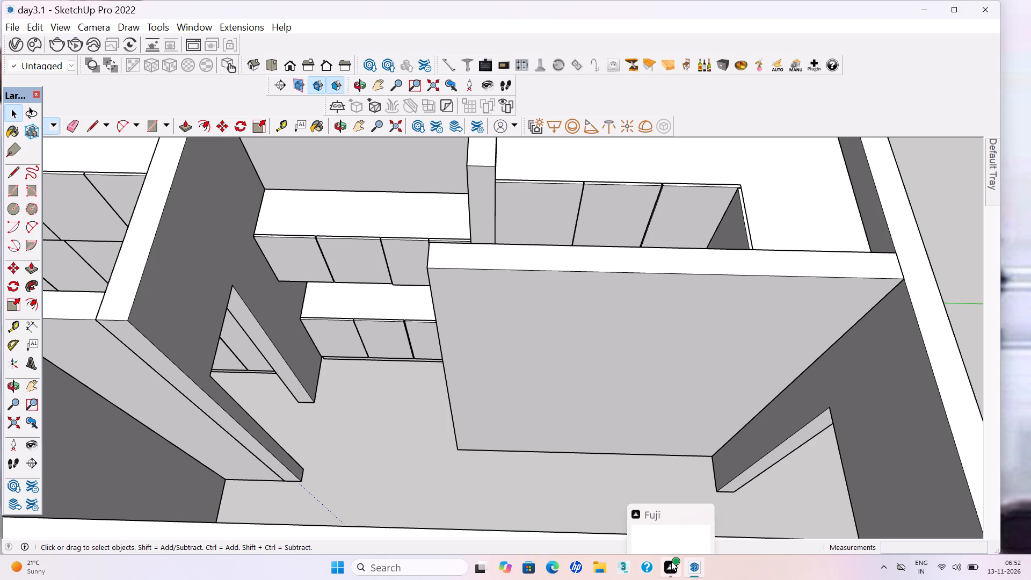
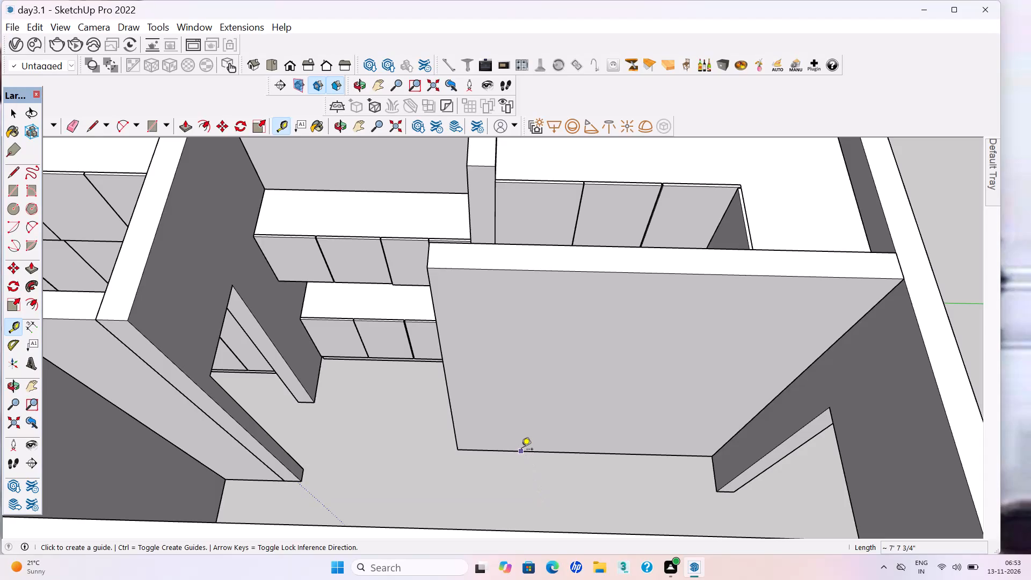
# Place guides on the partition wall: about 2'1" above its base, about 8 1/2" from its free end, and about 4' above the first guide.
pyautogui.click(521, 450)
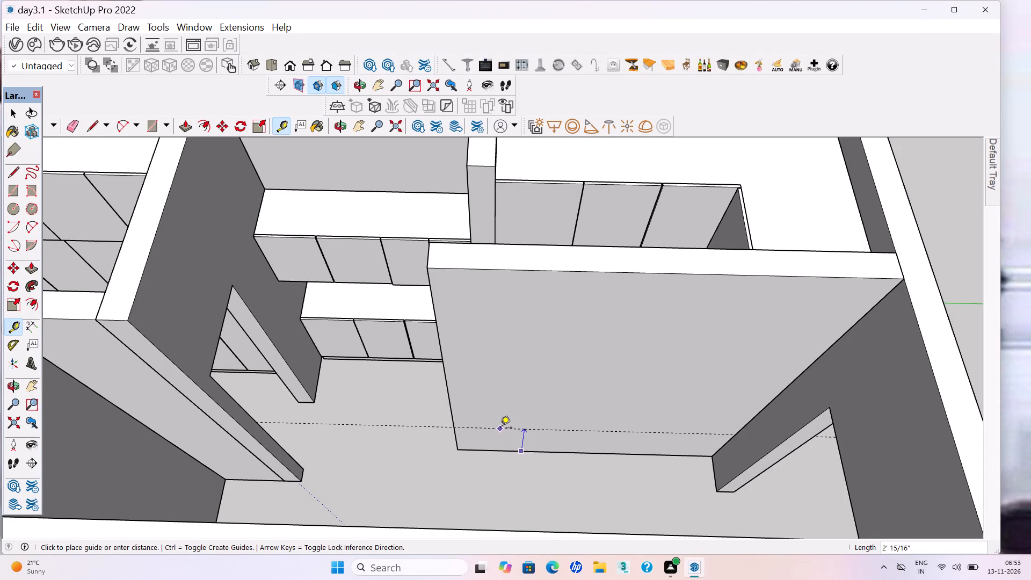
pyautogui.click(500, 429)
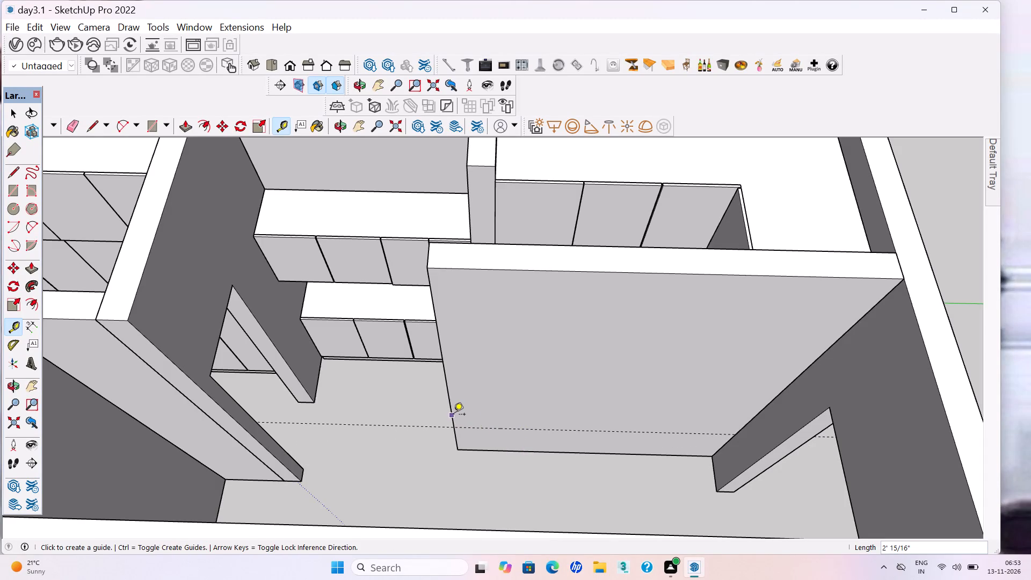
pyautogui.click(454, 415)
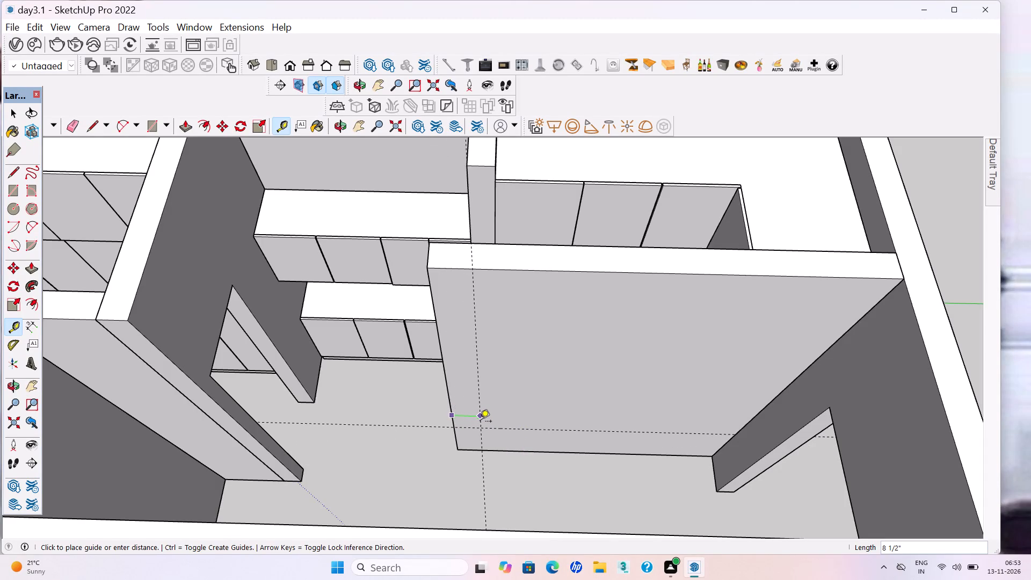
pyautogui.click(480, 422)
pyautogui.click(515, 430)
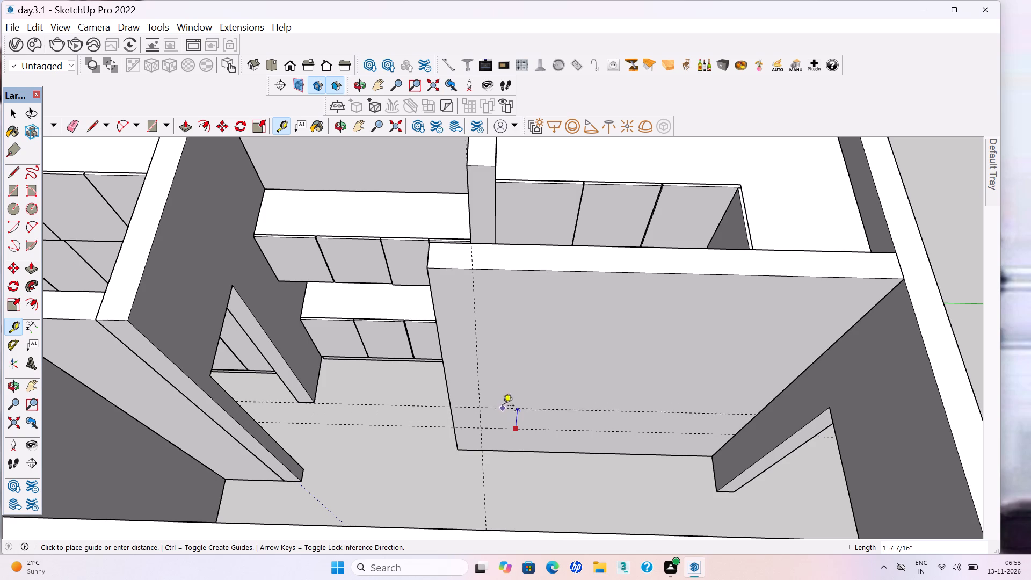
pyautogui.click(487, 368)
# Draw a rectangle about 3'8" wide and 1'3" high on the partition wall, starting downward from the crossing of the lower and vertical guides.
pyautogui.moveTo(532, 449); pyautogui.dragTo(548, 417, button='middle')
pyautogui.scroll(4, 548, 439)
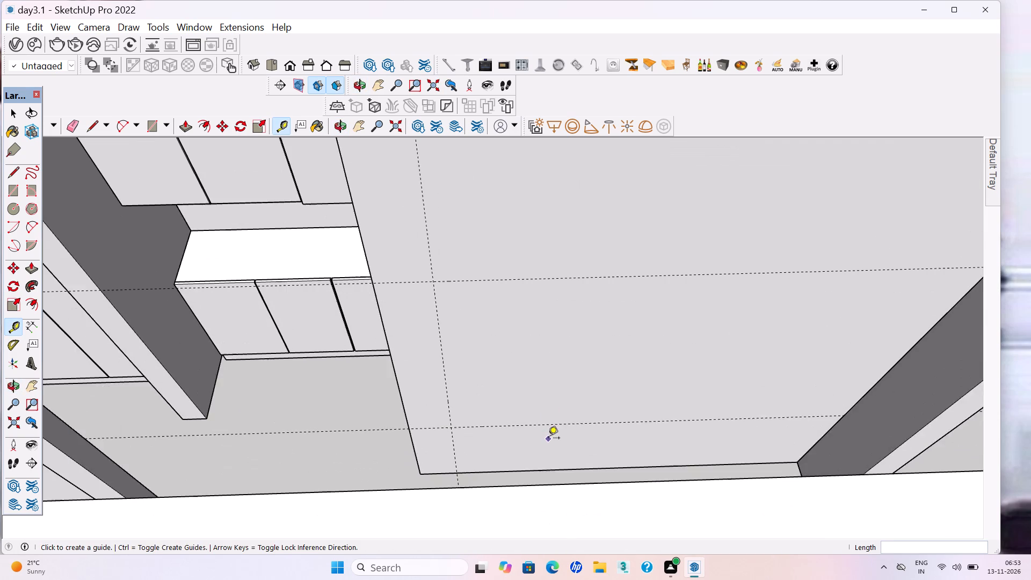
pyautogui.scroll(3, 548, 439)
pyautogui.press('r')
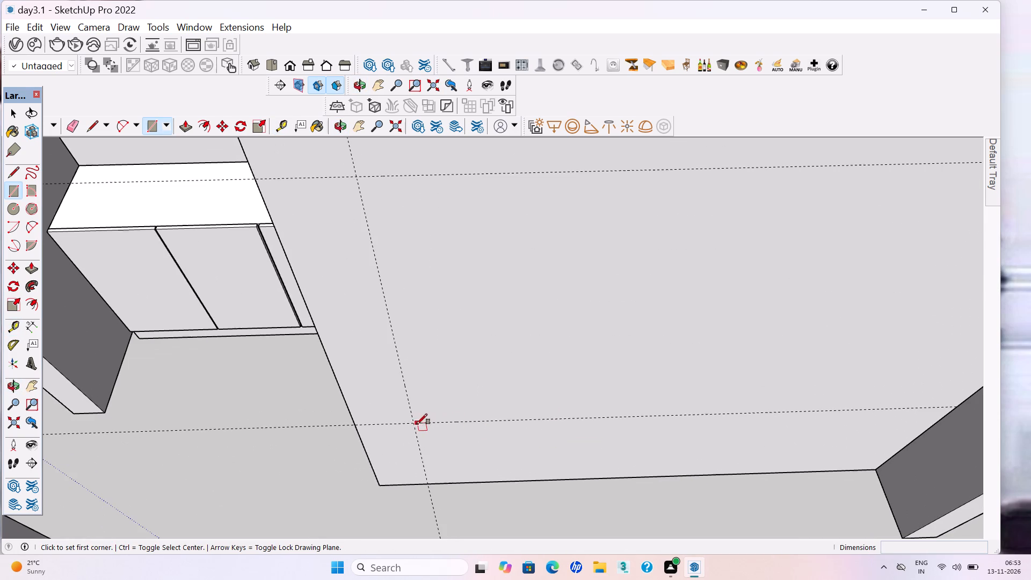
pyautogui.click(413, 425)
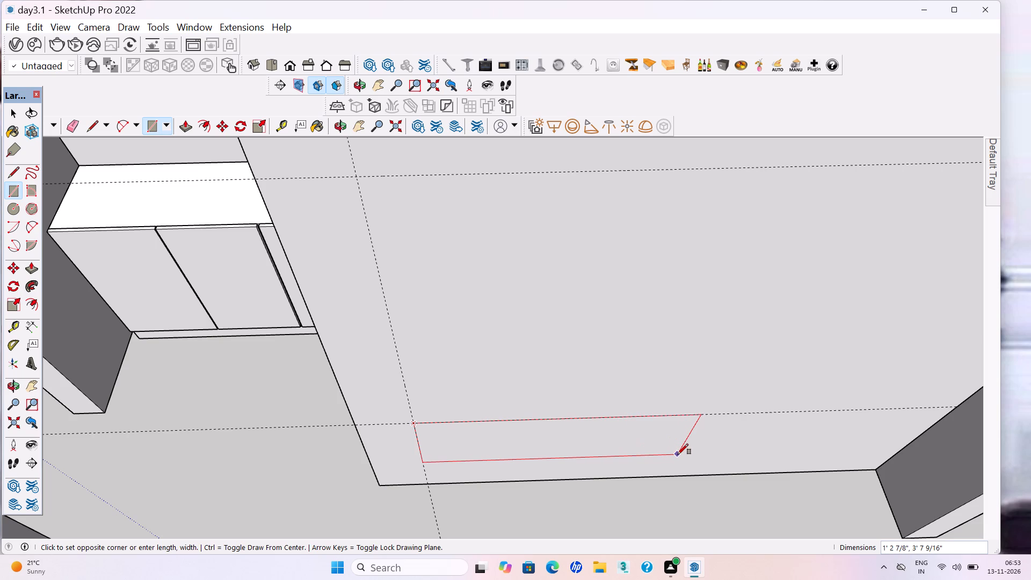
pyautogui.click(678, 454)
# Make the rectangle on the partition wall a group and open it for editing.
pyautogui.press('space')
pyautogui.doubleClick(508, 441)
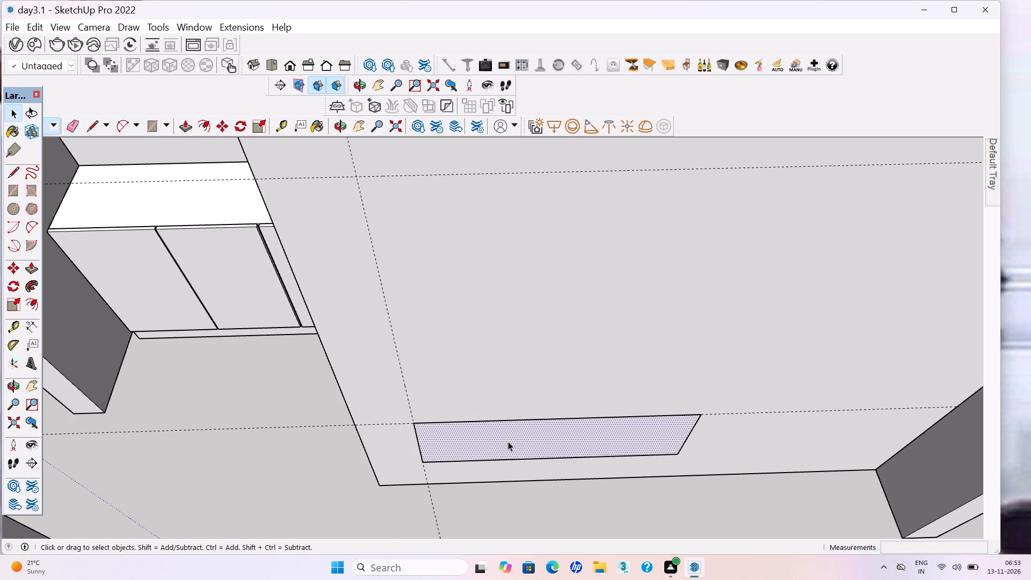
pyautogui.rightClick(507, 441)
pyautogui.click(539, 295)
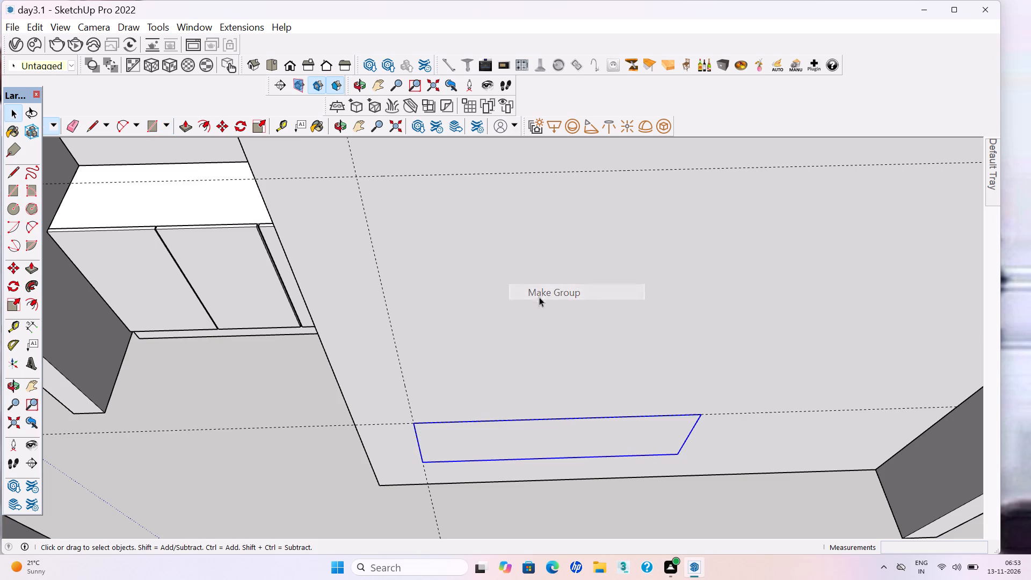
pyautogui.doubleClick(518, 449)
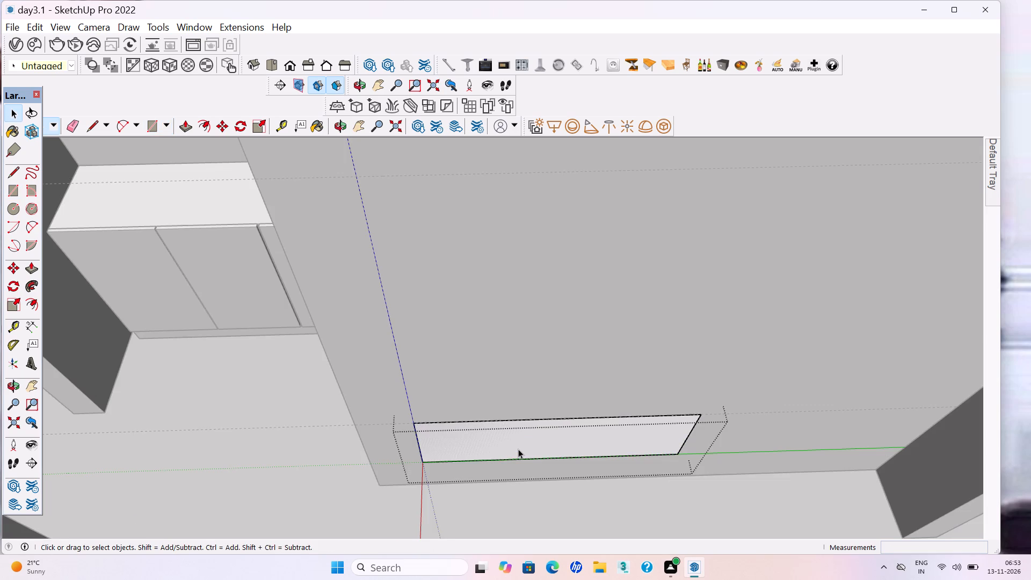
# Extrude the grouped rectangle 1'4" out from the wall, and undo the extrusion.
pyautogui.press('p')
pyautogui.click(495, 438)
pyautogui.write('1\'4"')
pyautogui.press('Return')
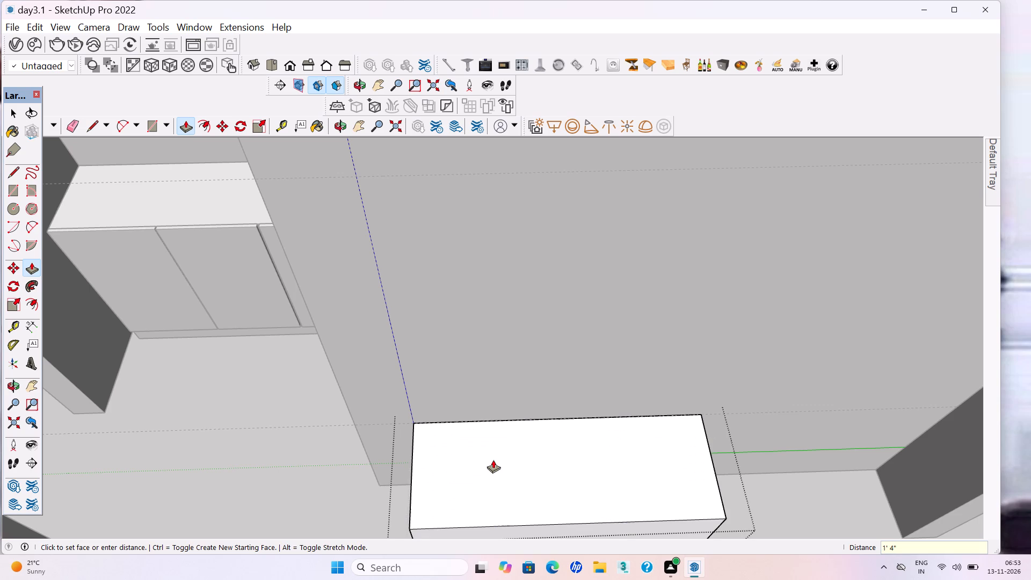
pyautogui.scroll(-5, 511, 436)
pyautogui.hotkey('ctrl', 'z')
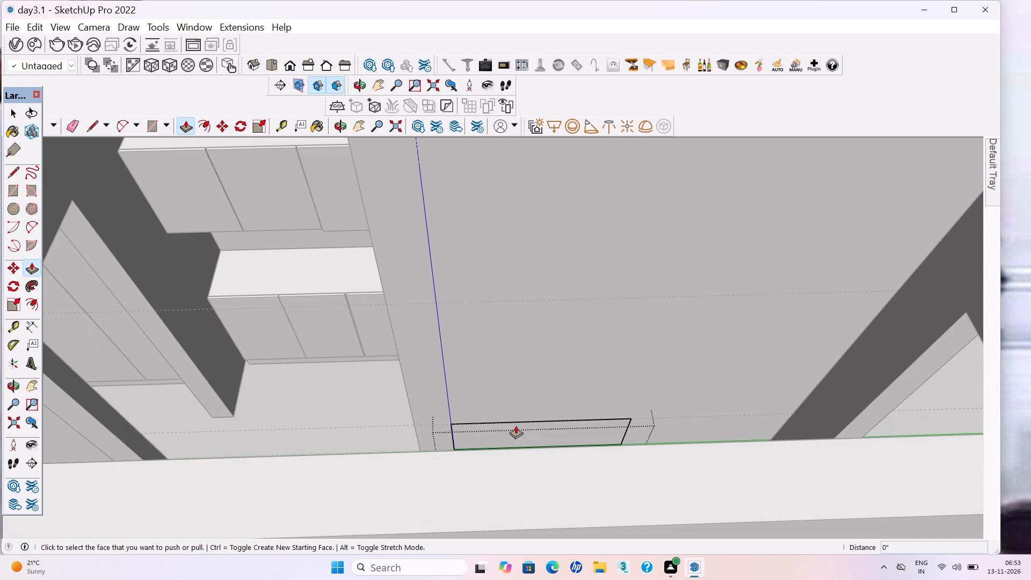
# Extrude the grouped rectangle 1' out from the wall and push its front face back about 4 5/8".
pyautogui.moveTo(515, 440); pyautogui.dragTo(536, 485, button='middle')
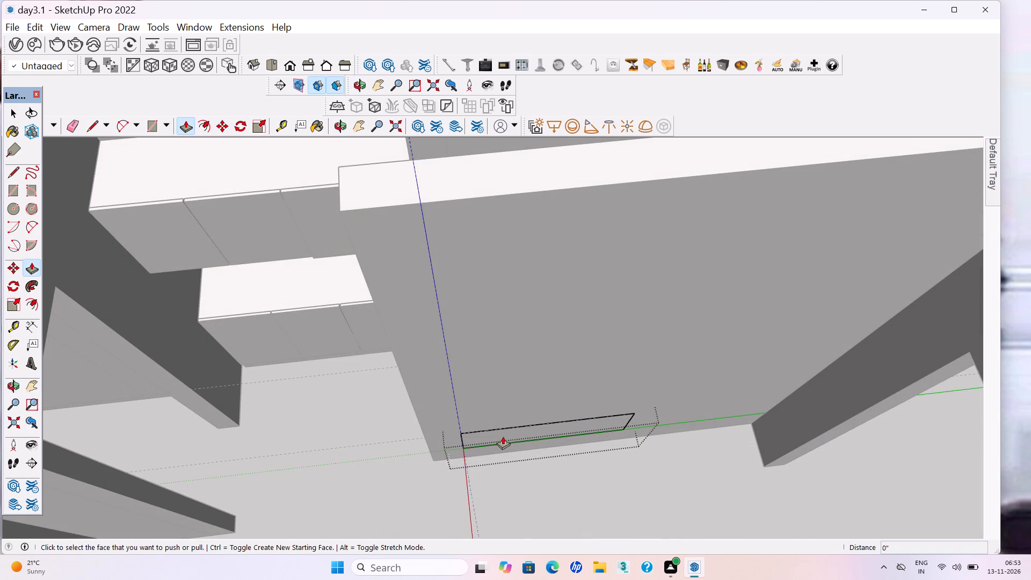
pyautogui.click(503, 436)
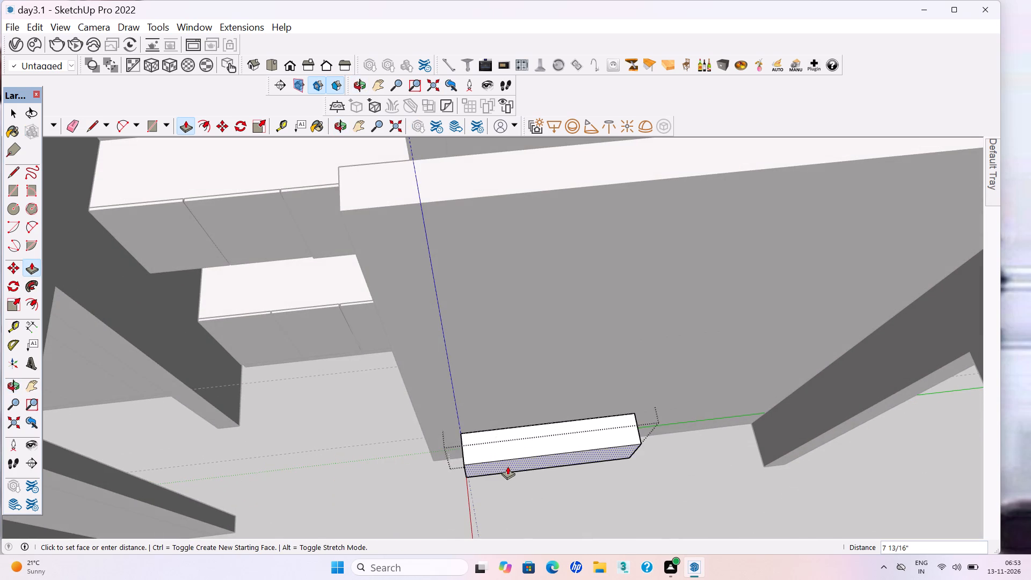
pyautogui.write("1'")
pyautogui.press('Return')
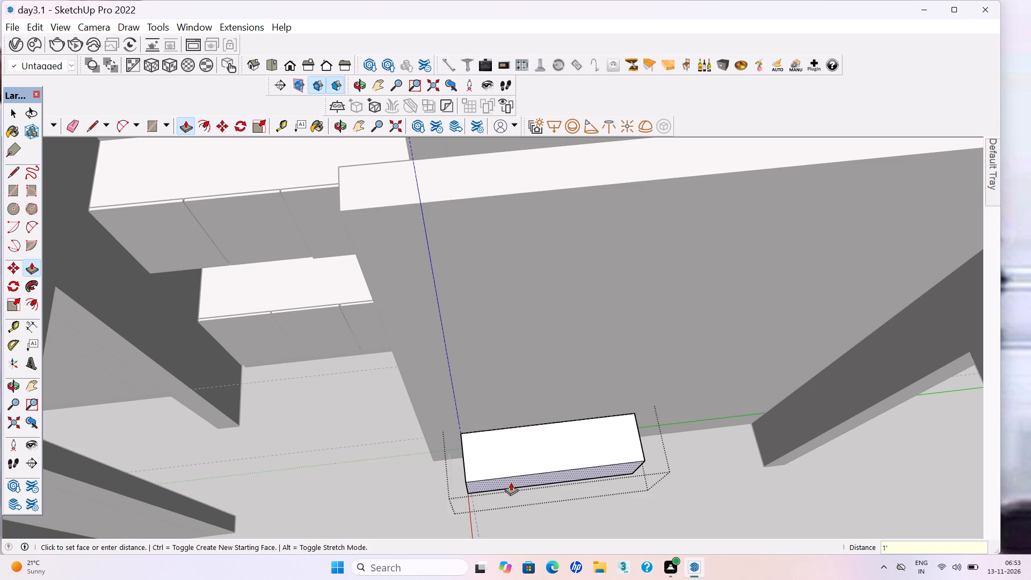
pyautogui.click(511, 482)
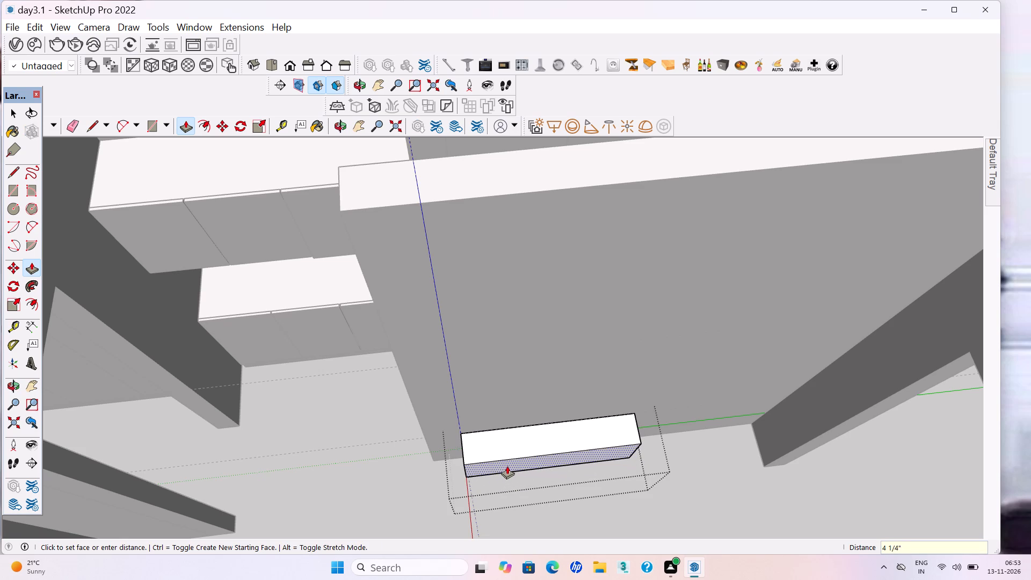
pyautogui.click(507, 464)
# Offset the box's front face outline inward by 18 mm.
pyautogui.scroll(7, 477, 463)
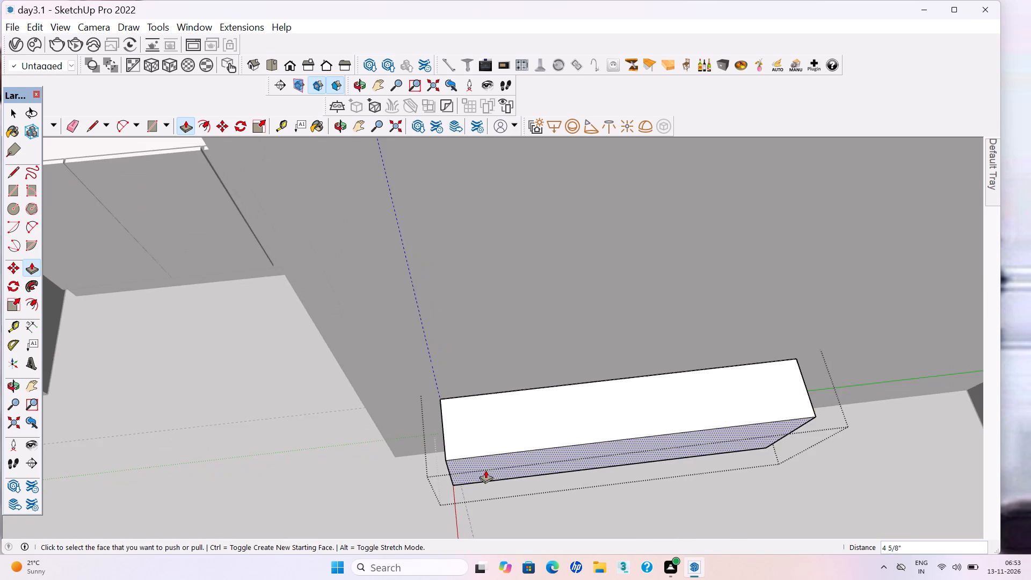
pyautogui.moveTo(485, 470); pyautogui.dragTo(506, 414, button='middle')
pyautogui.scroll(2, 498, 431)
pyautogui.press('f')
pyautogui.click(483, 425)
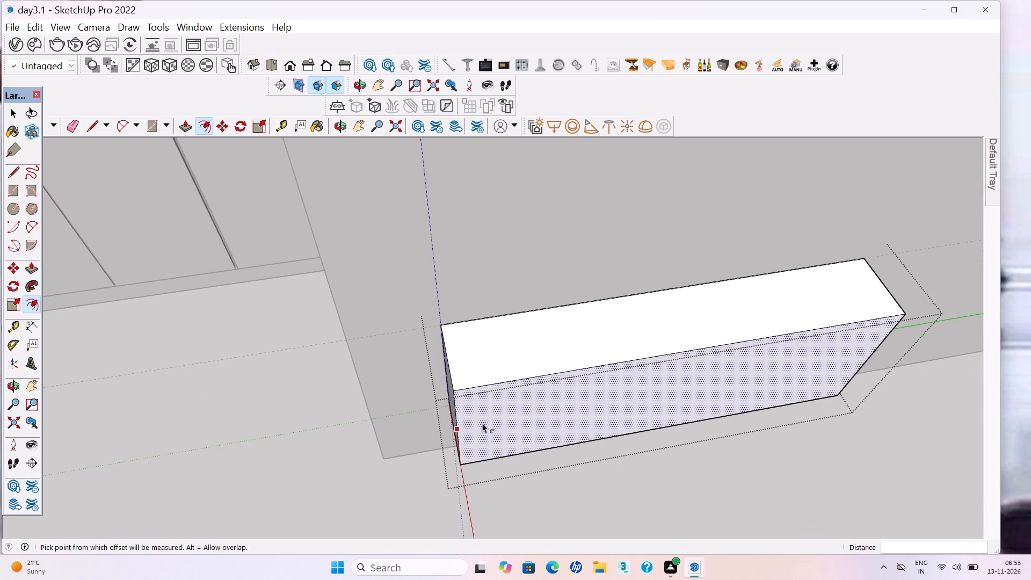
pyautogui.write('18mm')
pyautogui.press('Return')
# Push the inner front face 5" into the box to hollow out the cabinet, leave the group and save the model.
pyautogui.press('space')
pyautogui.click(500, 415)
pyautogui.press('p')
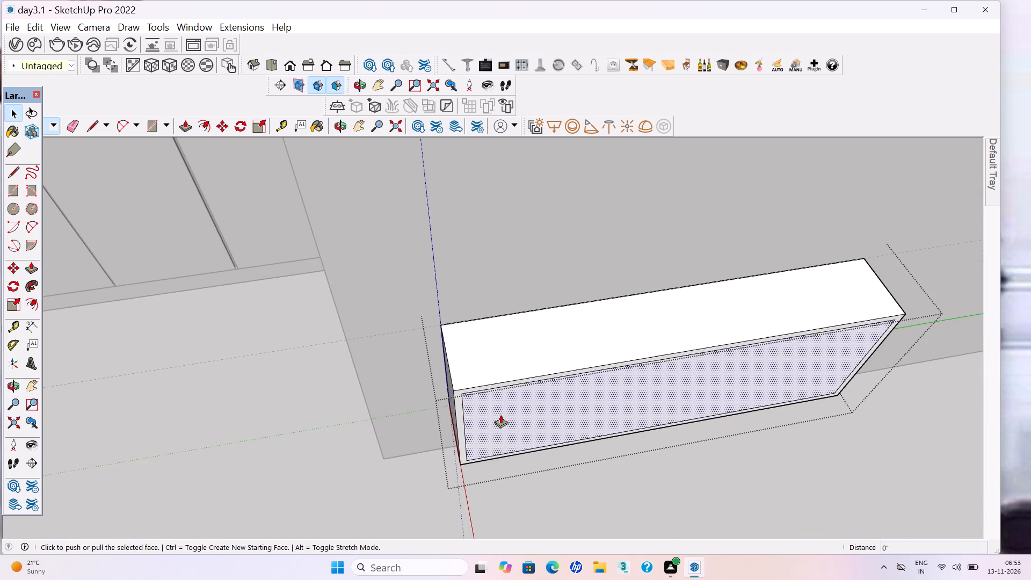
pyautogui.click(501, 415)
pyautogui.click(468, 377)
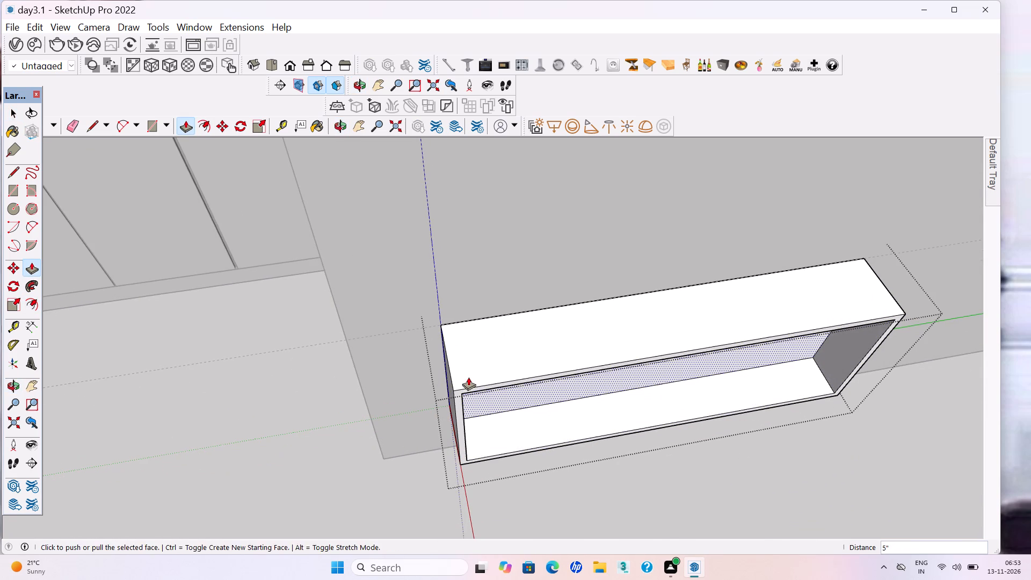
pyautogui.press('space')
pyautogui.click(553, 503)
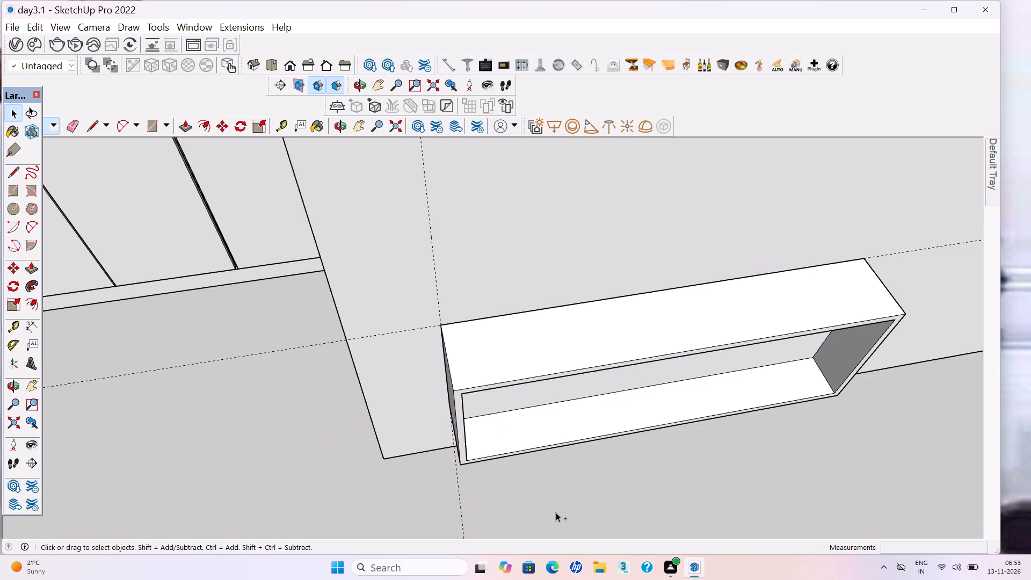
pyautogui.hotkey('ctrl', 's')
pyautogui.hotkey('ctrl', 's')
# Draw a door about 1'3" wide and 1'2" high over the cabinet front, from its top corner near the wall's free end, and extrude it 18 mm.
pyautogui.press('r')
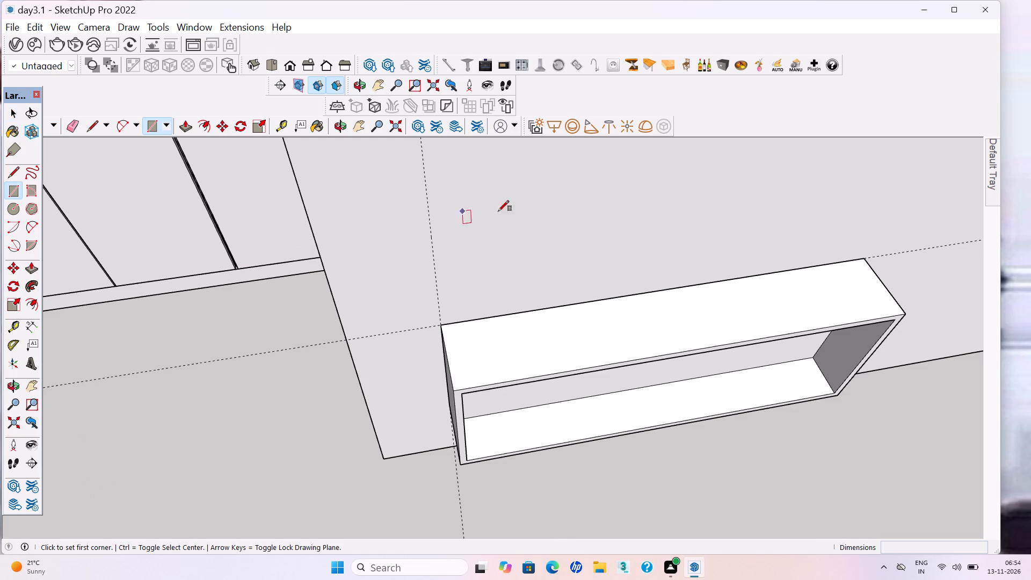
pyautogui.scroll(4, 511, 460)
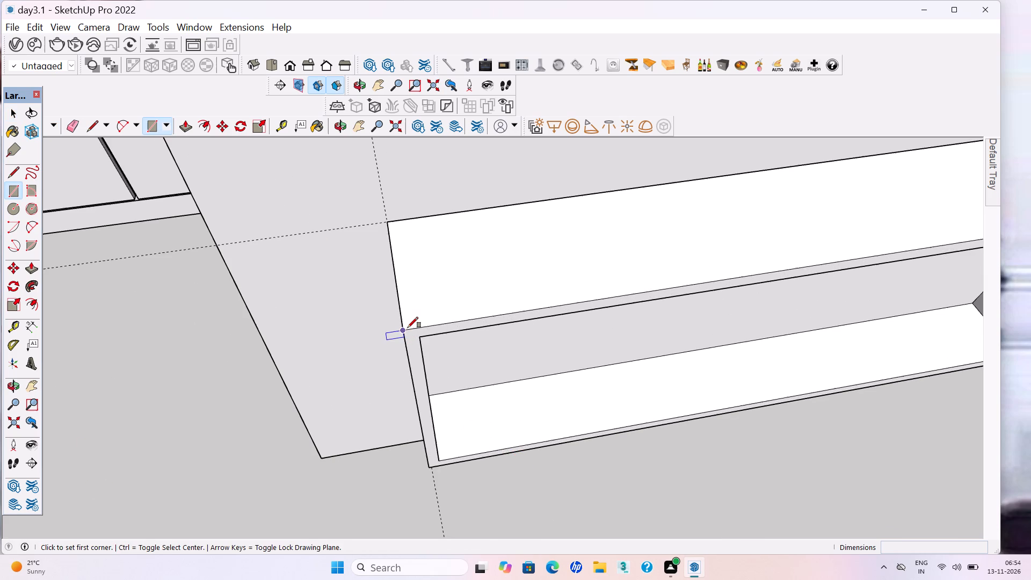
pyautogui.click(408, 328)
pyautogui.scroll(-4, 408, 340)
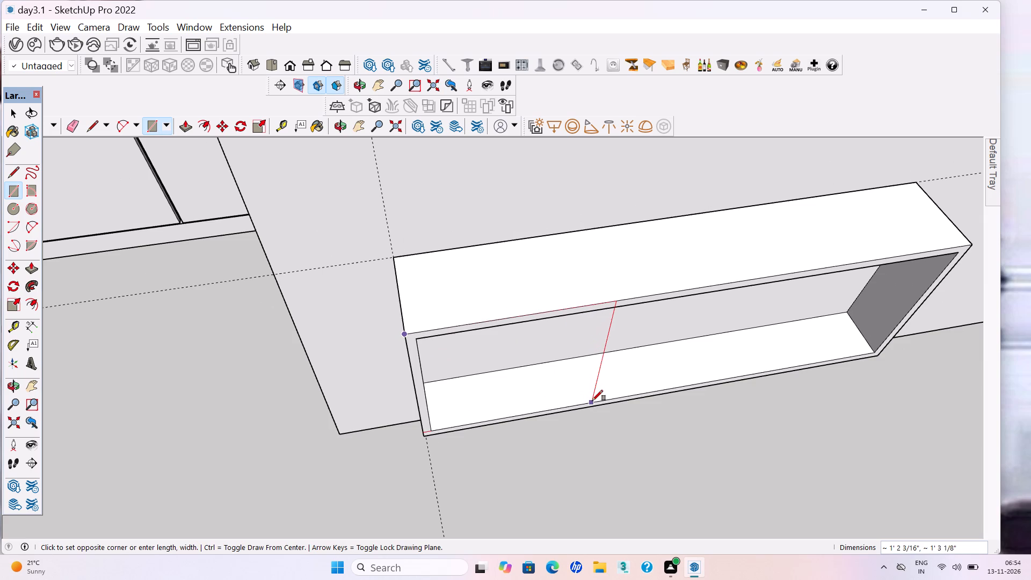
pyautogui.click(598, 401)
pyautogui.press('p')
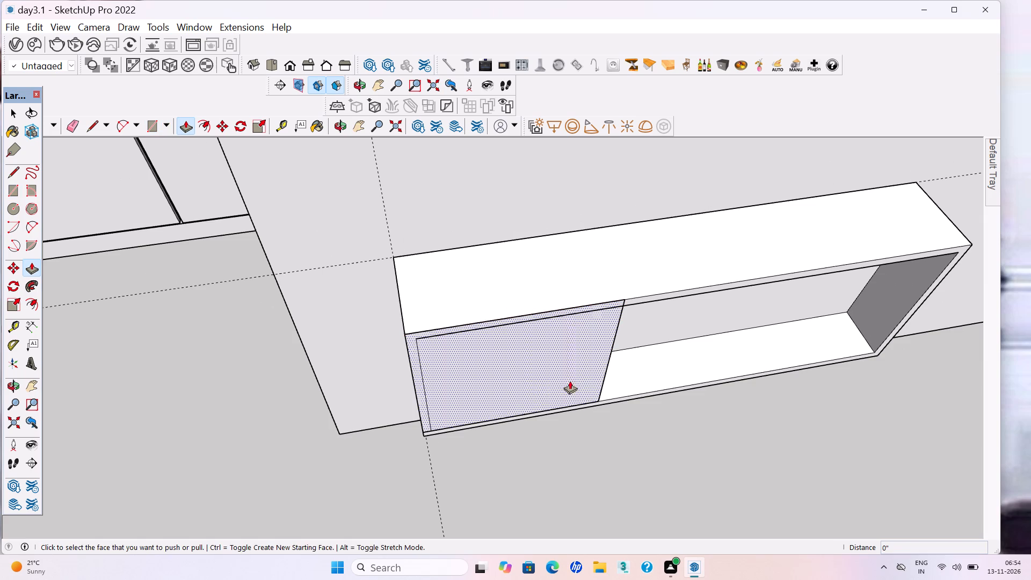
pyautogui.click(533, 377)
pyautogui.write('18')
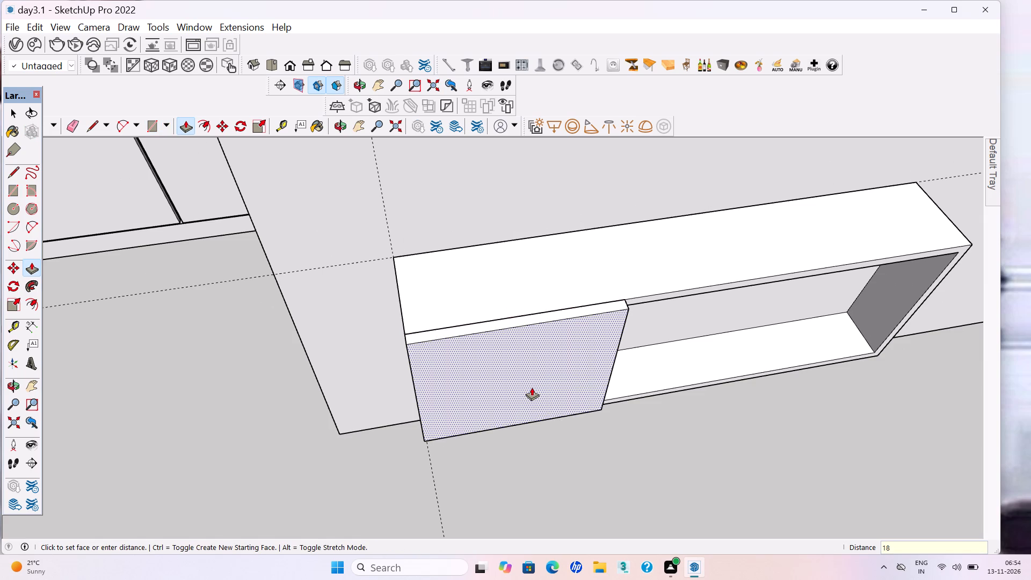
pyautogui.write('mm')
pyautogui.press('Return')
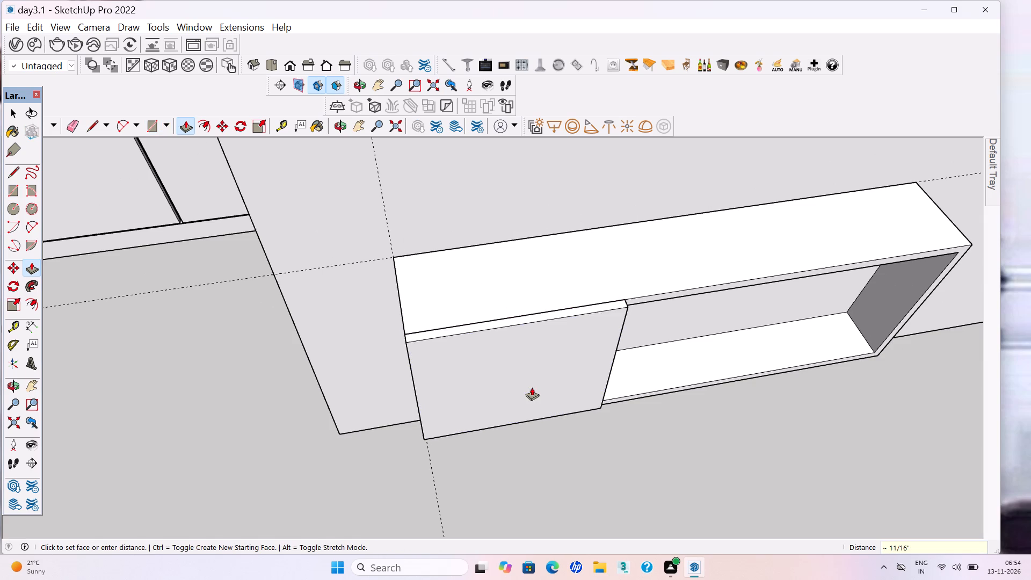
# Make the whole first door panel a group and save the model.
pyautogui.press('space')
pyautogui.tripleClick(524, 388)
pyautogui.rightClick(524, 388)
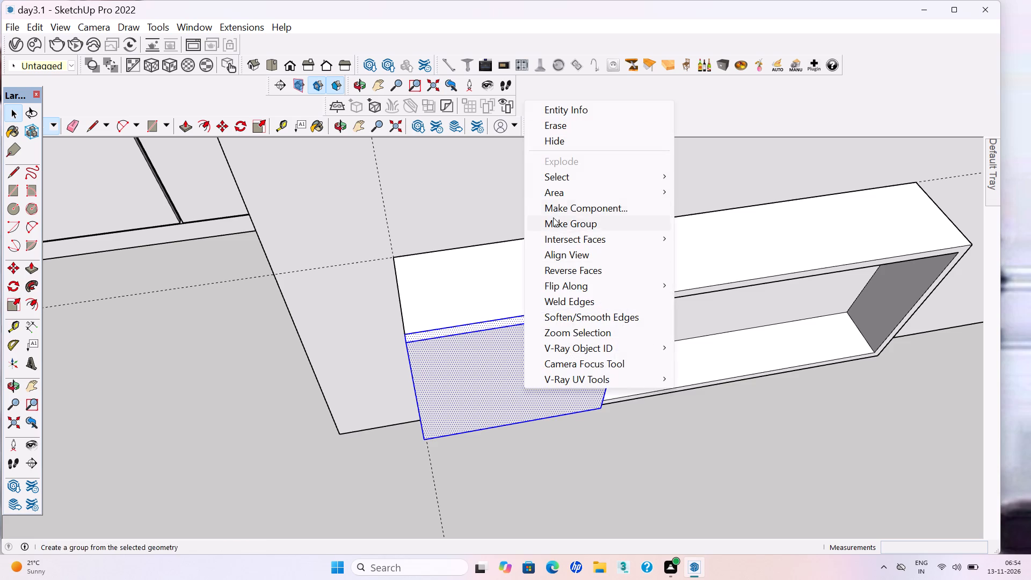
pyautogui.click(564, 221)
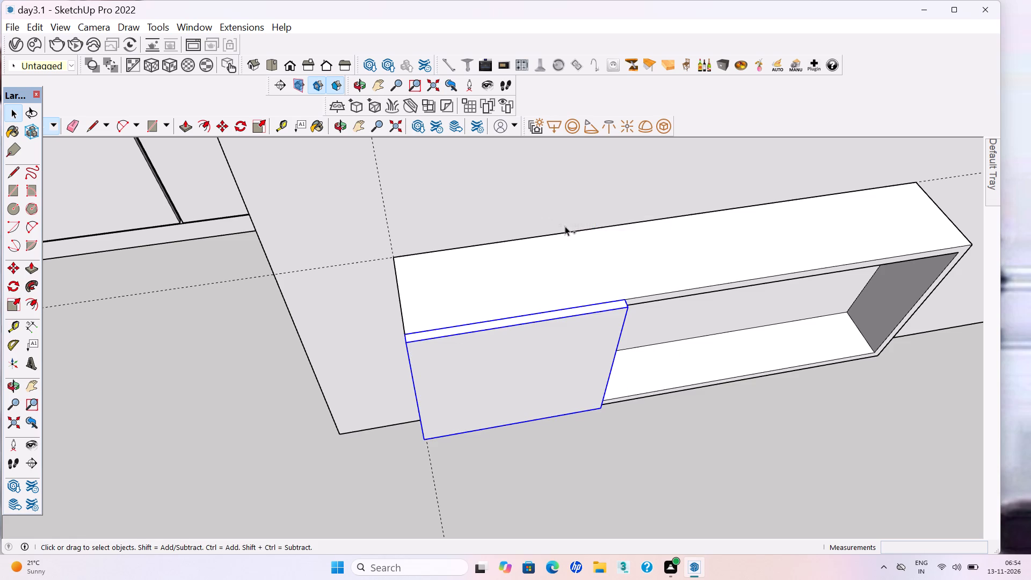
pyautogui.hotkey('ctrl', 's')
# Draw a second door about 1'2" wide and 1'2" high beside the first and extrude it about 11/16", flush with the first.
pyautogui.press('h')
pyautogui.moveTo(705, 353); pyautogui.dragTo(547, 377)
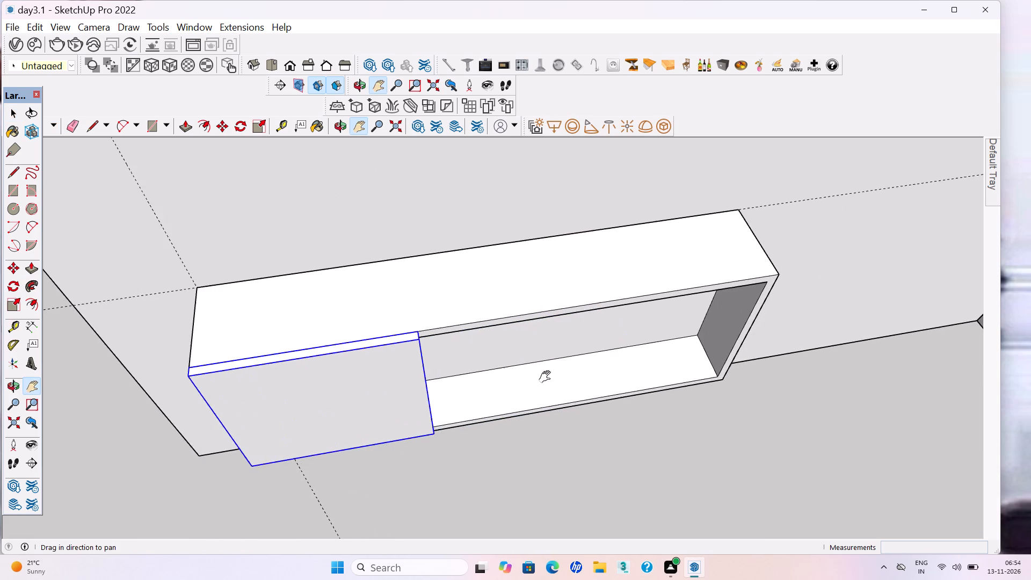
pyautogui.moveTo(550, 378); pyautogui.dragTo(512, 360, button='middle')
pyautogui.press('r')
pyautogui.scroll(4, 386, 281)
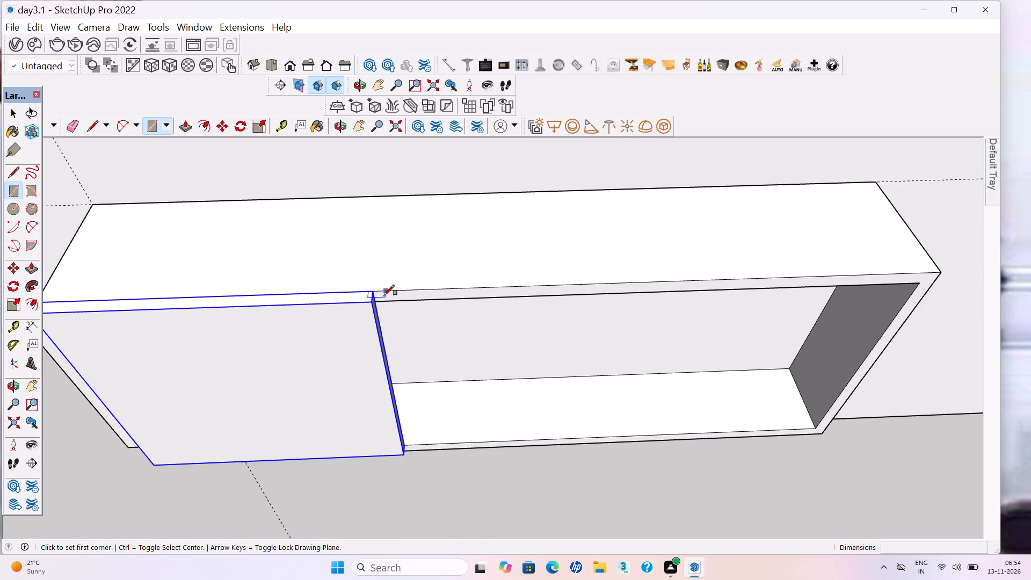
pyautogui.scroll(3, 383, 296)
pyautogui.click(375, 289)
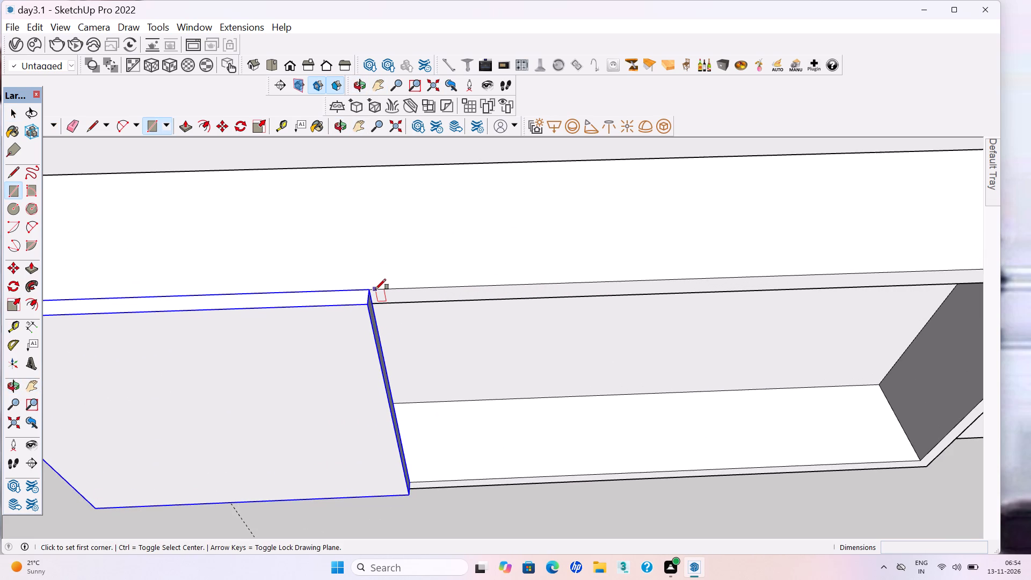
pyautogui.scroll(-4, 378, 297)
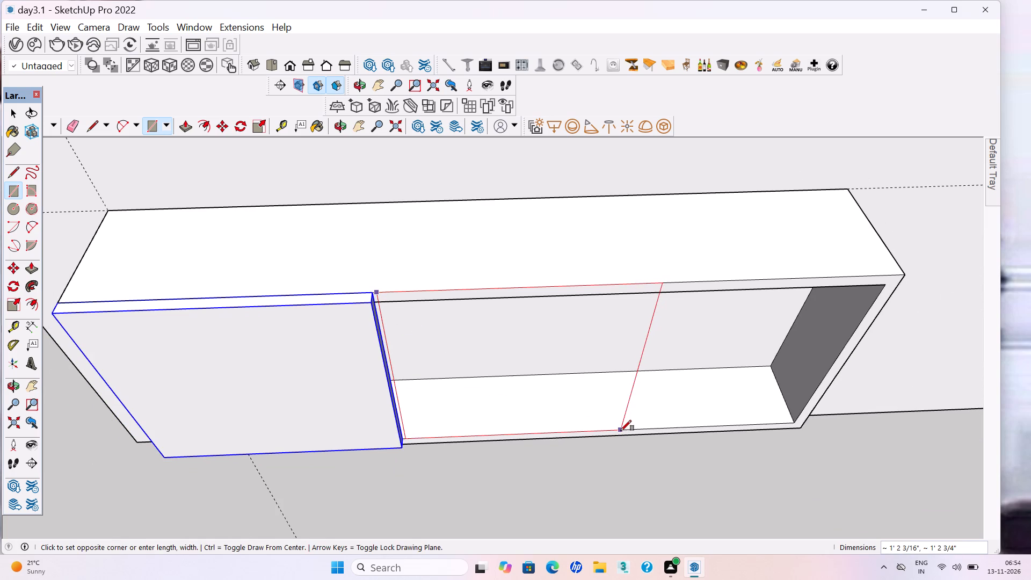
pyautogui.click(614, 431)
pyautogui.press('p')
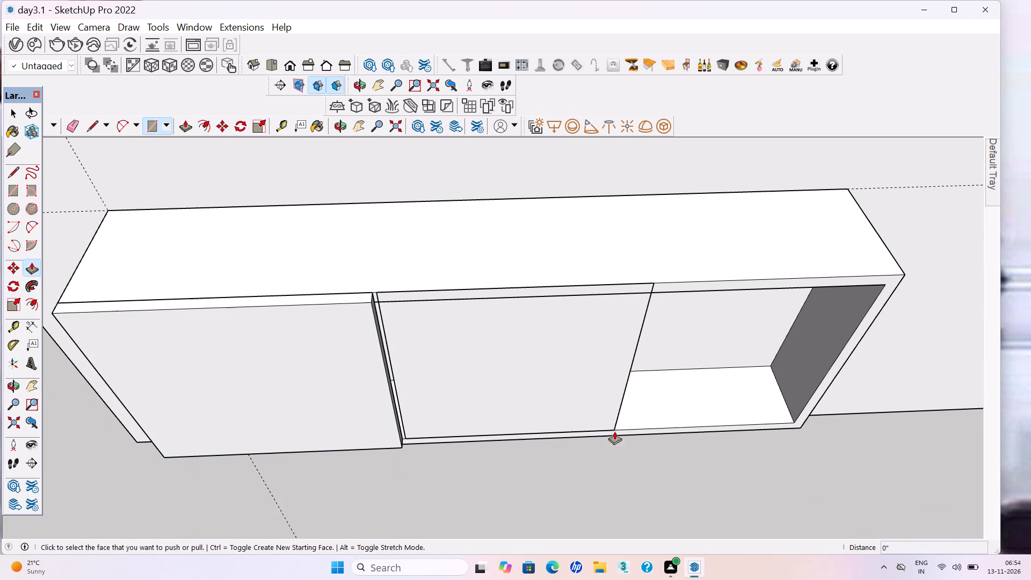
pyautogui.click(386, 306)
pyautogui.click(315, 331)
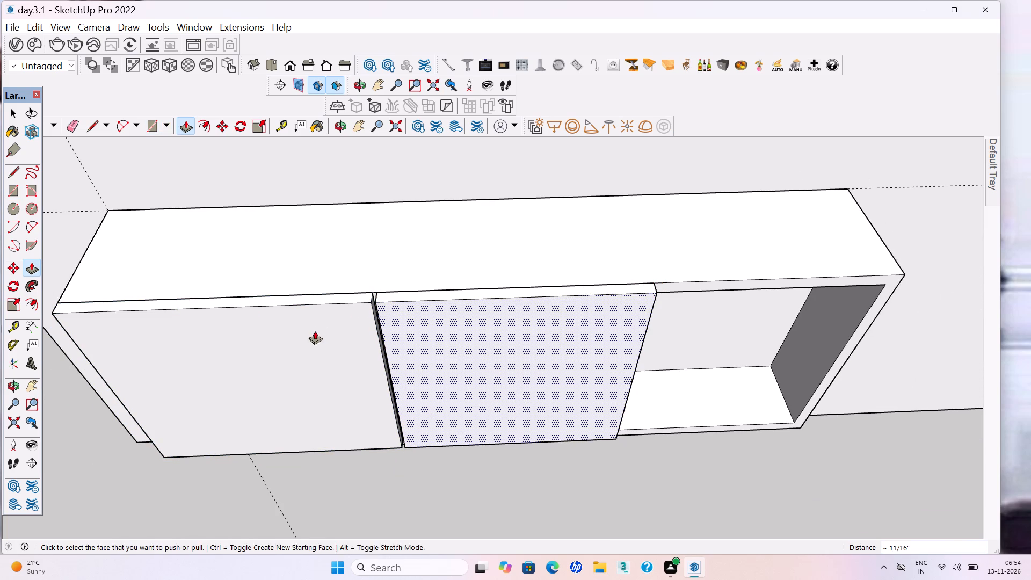
# Make the whole middle door panel a group.
pyautogui.press('space')
pyautogui.tripleClick(403, 362)
pyautogui.rightClick(403, 363)
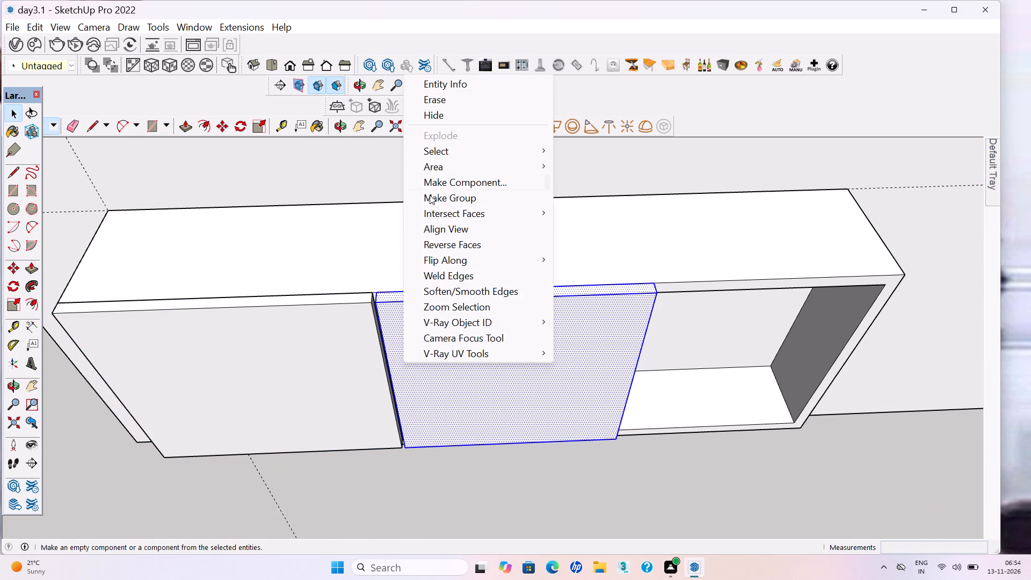
pyautogui.click(435, 204)
# Inside the middle door's group, offset its front face outline inward by 2".
pyautogui.doubleClick(450, 382)
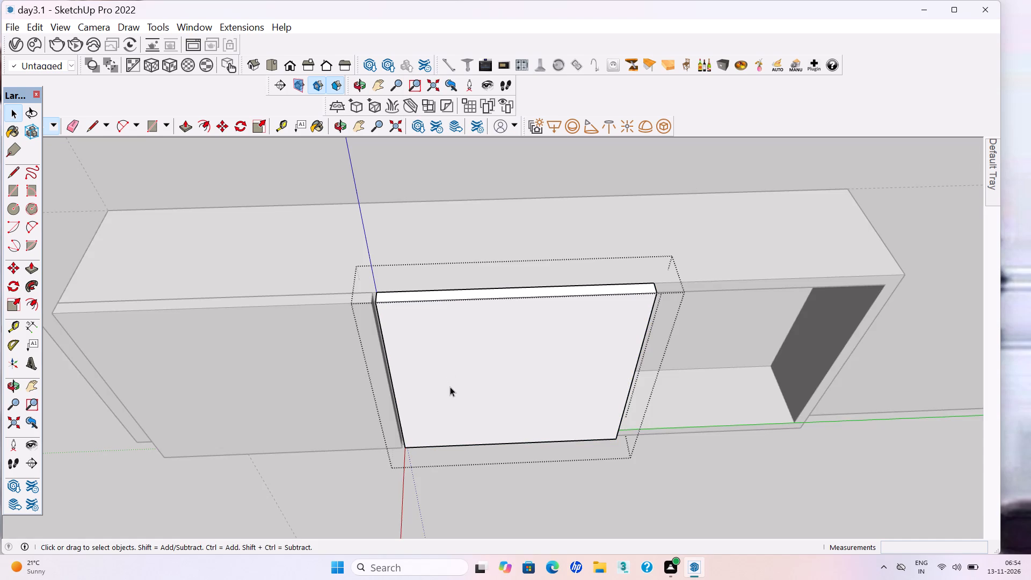
pyautogui.click(450, 387)
pyautogui.press('f')
pyautogui.click(450, 387)
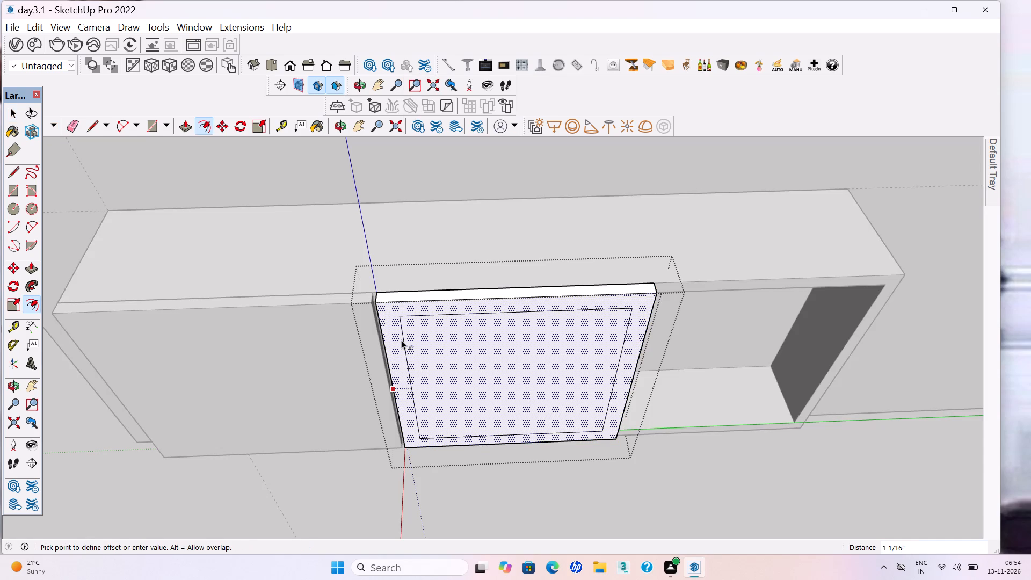
pyautogui.write('2"')
pyautogui.press('Return')
pyautogui.press('space')
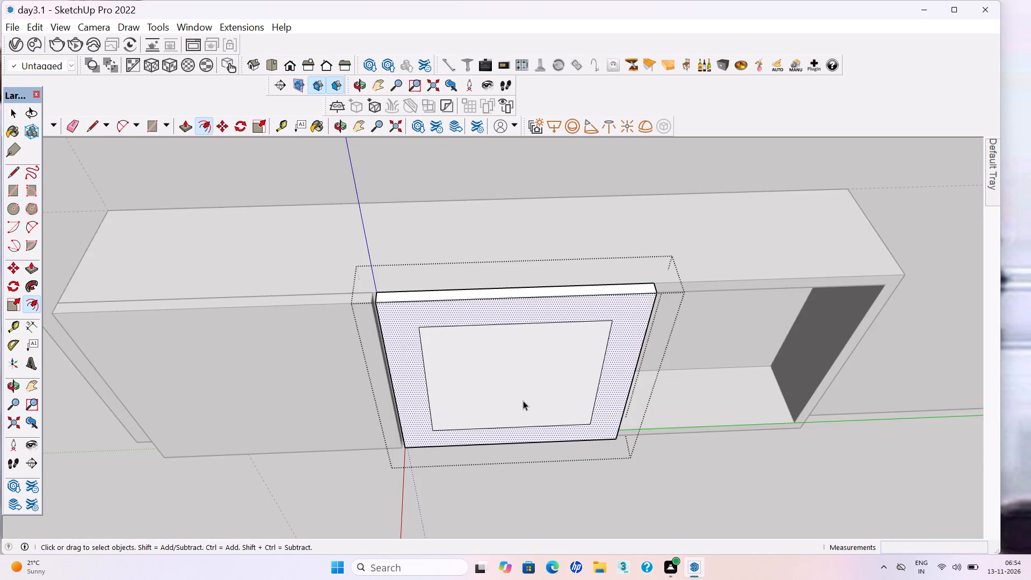
# Push the middle door's inner face through the panel to leave an open frame, exit the group and save the model.
pyautogui.click(523, 401)
pyautogui.press('p')
pyautogui.moveTo(528, 402); pyautogui.dragTo(522, 397)
pyautogui.click(471, 377)
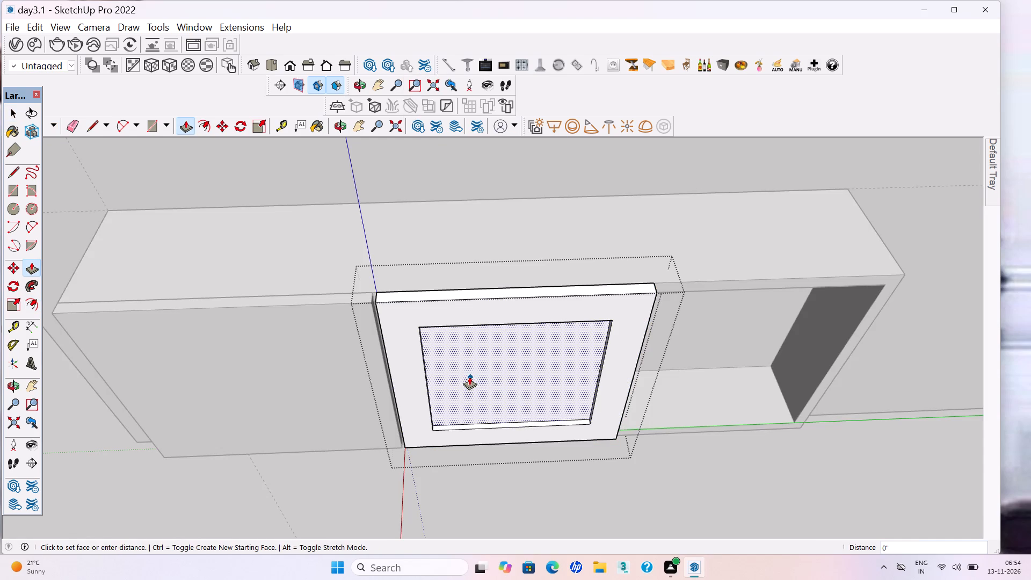
pyautogui.click(463, 372)
pyautogui.scroll(-4, 457, 372)
pyautogui.press('space')
pyautogui.click(509, 469)
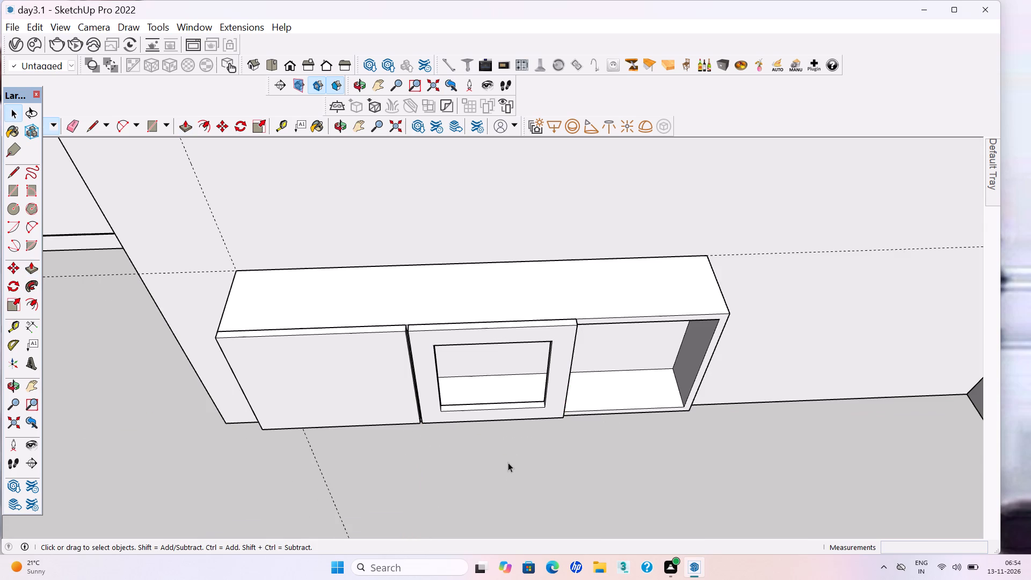
pyautogui.hotkey('ctrl', 's')
pyautogui.hotkey('ctrl', 's')
# Draw a third door about 1' wide and 1'2" high over the remaining opening and extrude it flush with the middle door.
pyautogui.press('r')
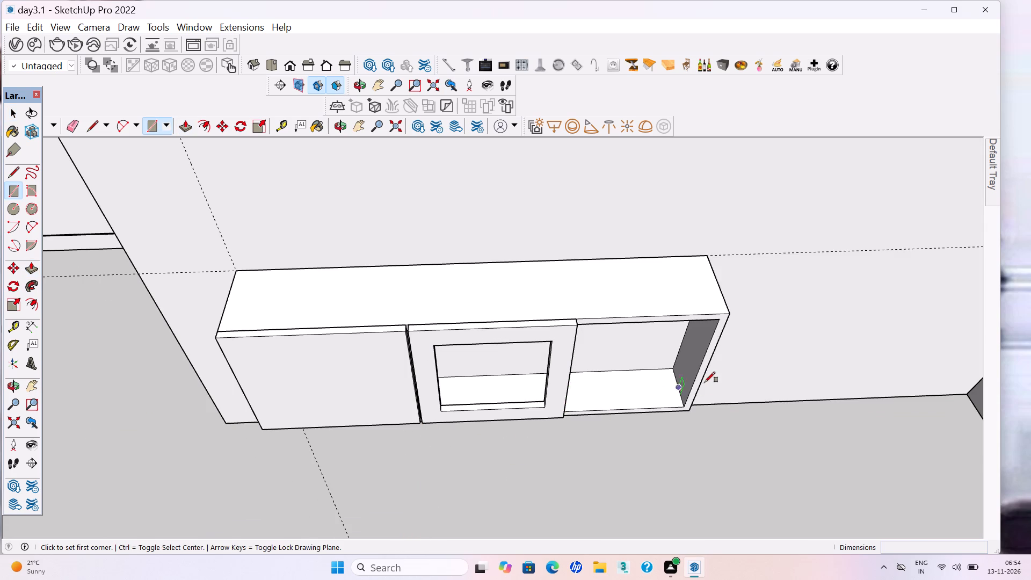
pyautogui.scroll(4, 701, 331)
pyautogui.scroll(7, 512, 313)
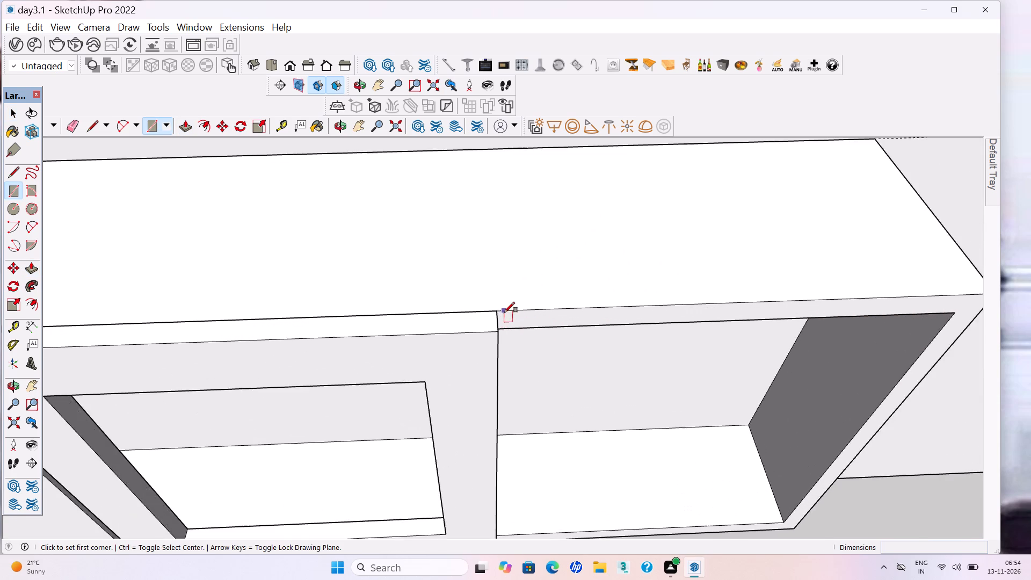
pyautogui.scroll(4, 504, 313)
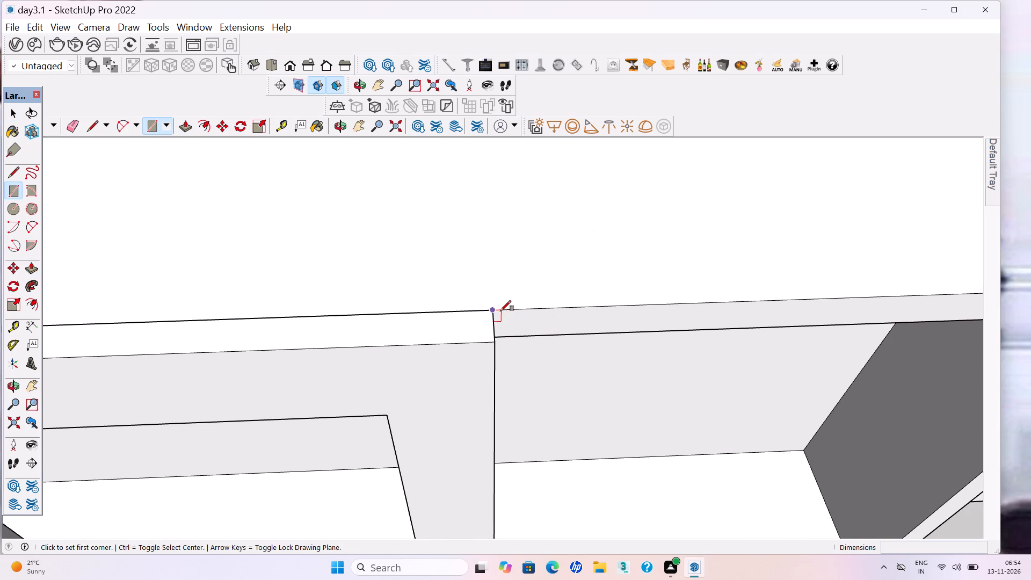
pyautogui.click(502, 310)
pyautogui.scroll(-9, 502, 310)
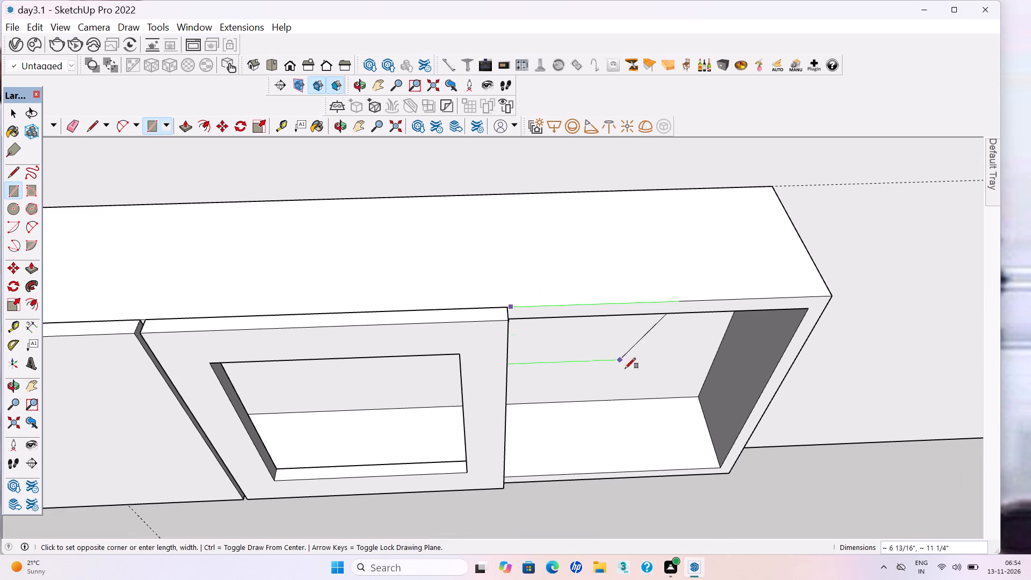
pyautogui.click(722, 462)
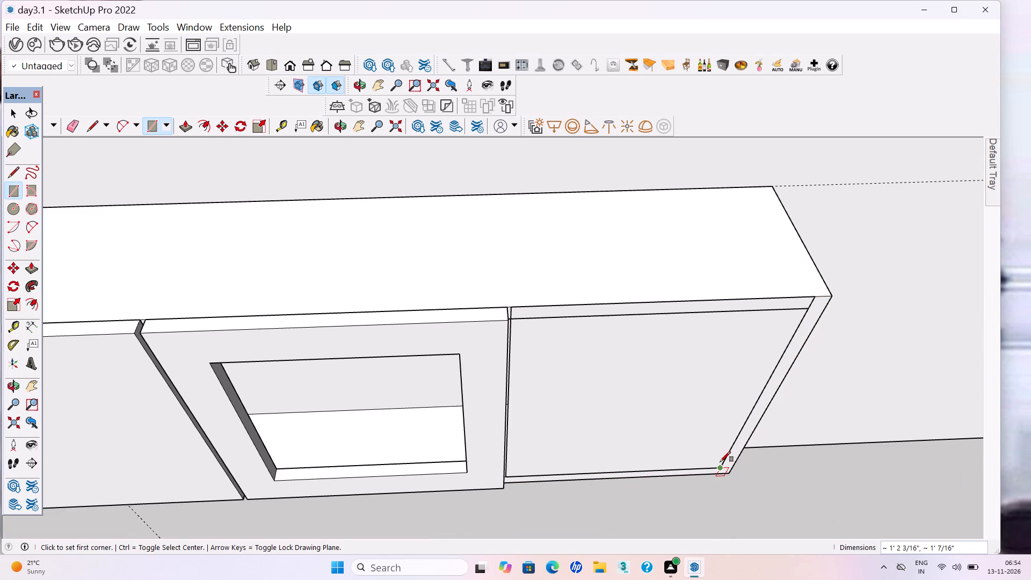
pyautogui.press('p')
pyautogui.click(511, 321)
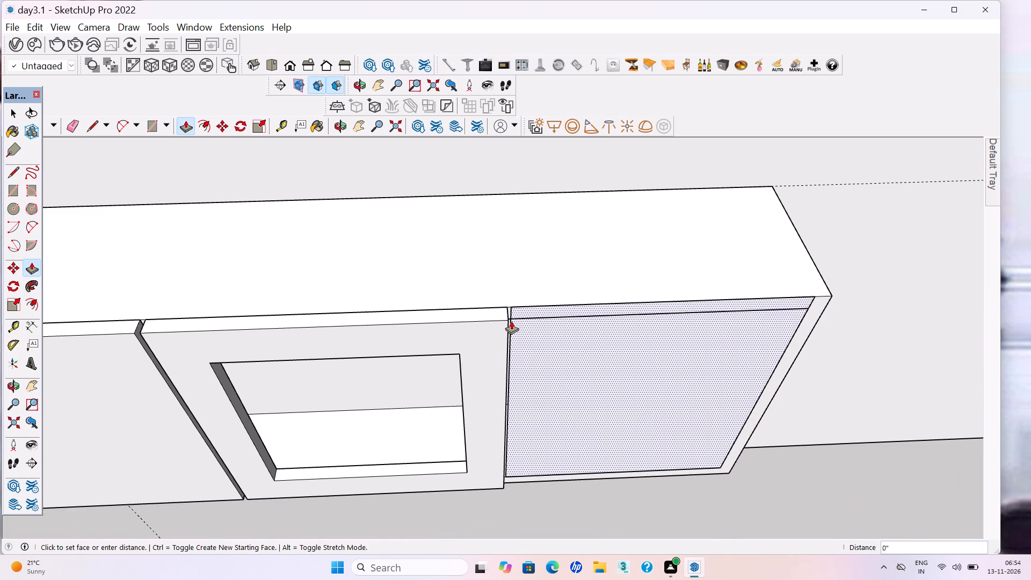
pyautogui.click(445, 354)
# Make the whole third door panel a group.
pyautogui.press('space')
pyautogui.click(527, 372)
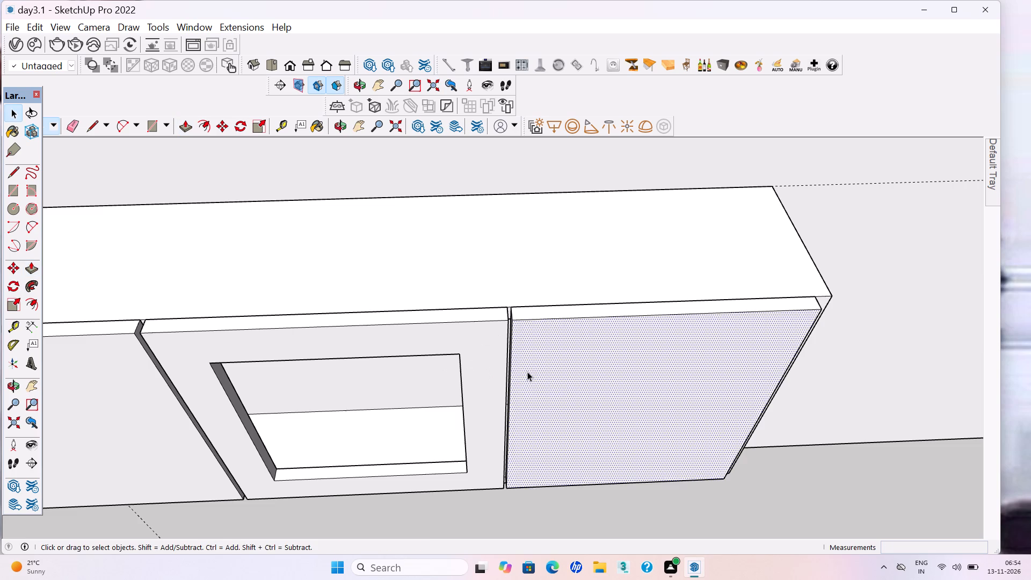
pyautogui.tripleClick(527, 372)
pyautogui.moveTo(529, 373); pyautogui.dragTo(525, 361, button='right')
pyautogui.click(571, 205)
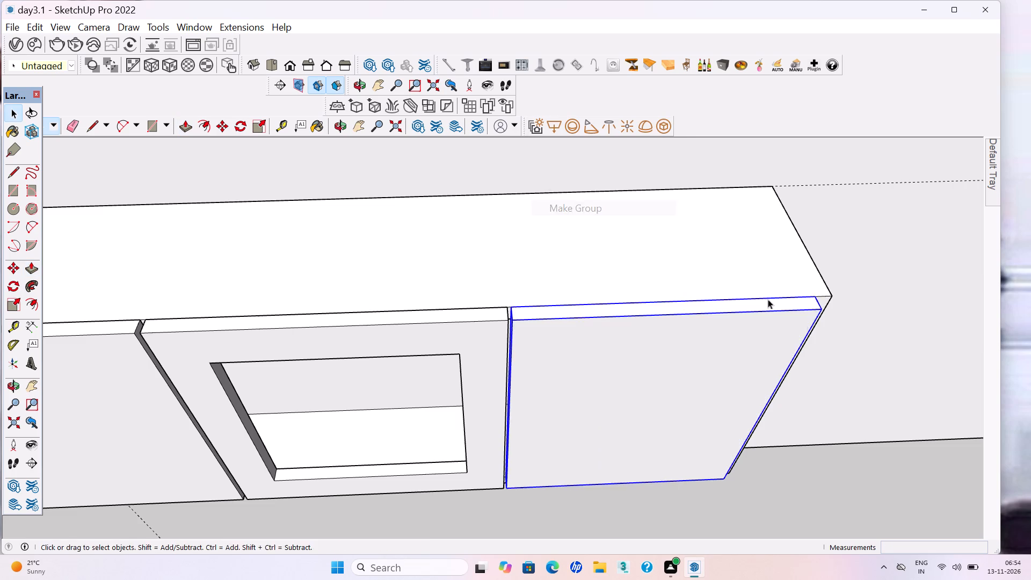
# Inside the third door's group, extend its outer side face about 11/16" to the cabinet's end, exit the group and save the model.
pyautogui.moveTo(831, 335); pyautogui.dragTo(627, 294, button='middle')
pyautogui.scroll(5, 430, 241)
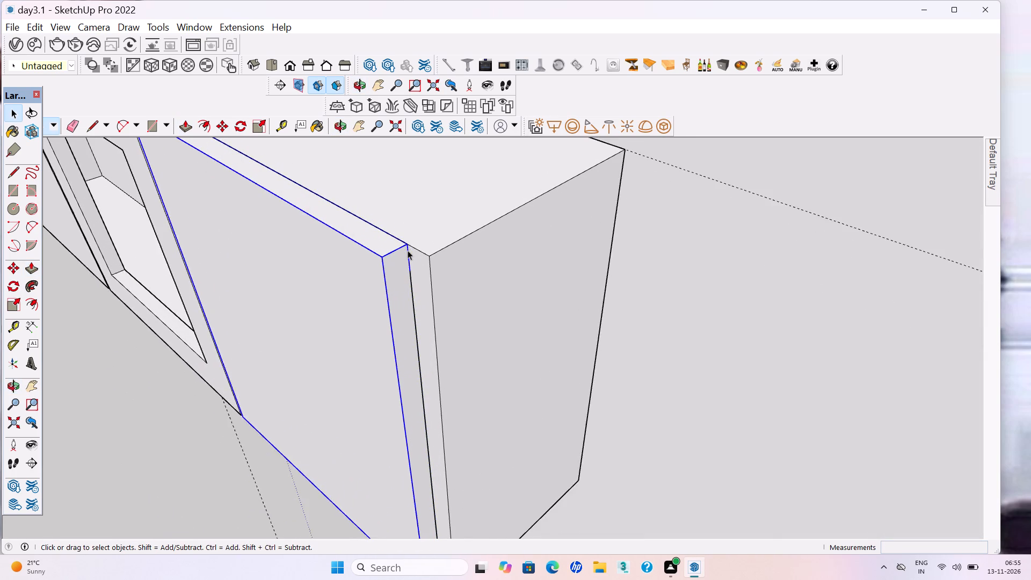
pyautogui.scroll(2, 402, 264)
pyautogui.doubleClick(391, 299)
pyautogui.click(391, 299)
pyautogui.press('p')
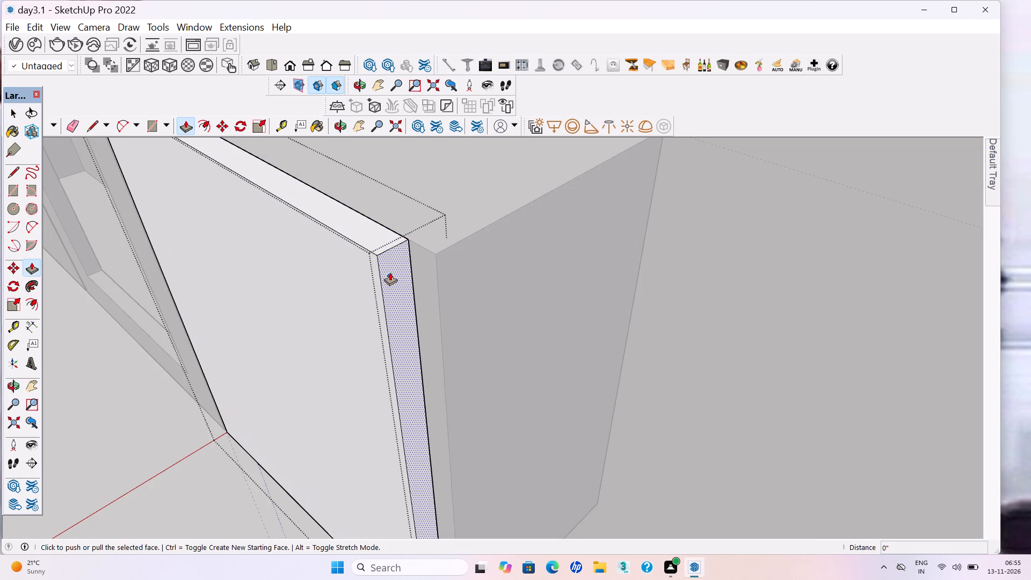
pyautogui.click(389, 269)
pyautogui.click(442, 249)
pyautogui.scroll(-5, 499, 295)
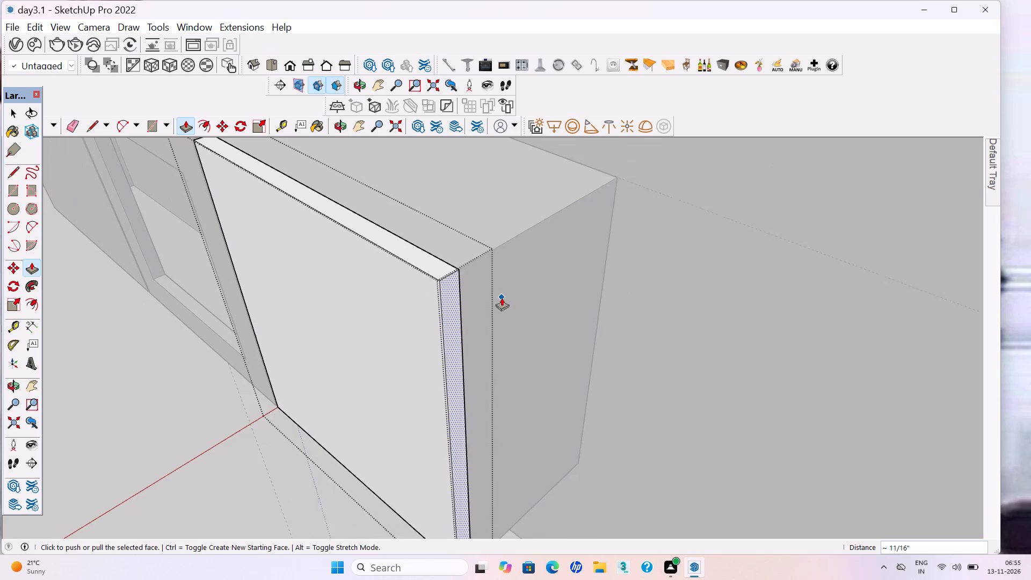
pyautogui.press('space')
pyautogui.click(267, 460)
pyautogui.hotkey('ctrl', 's')
pyautogui.hotkey('ctrl', 's')
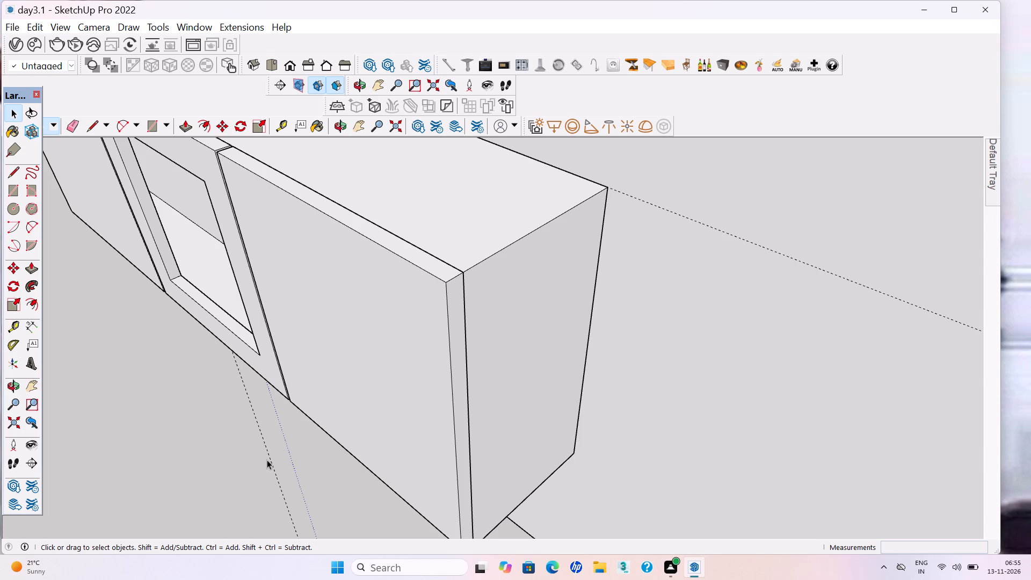
# Examine the whole floor plan from above with the finished wall cabinet and save the model.
pyautogui.scroll(-7, 435, 461)
pyautogui.scroll(-6, 502, 486)
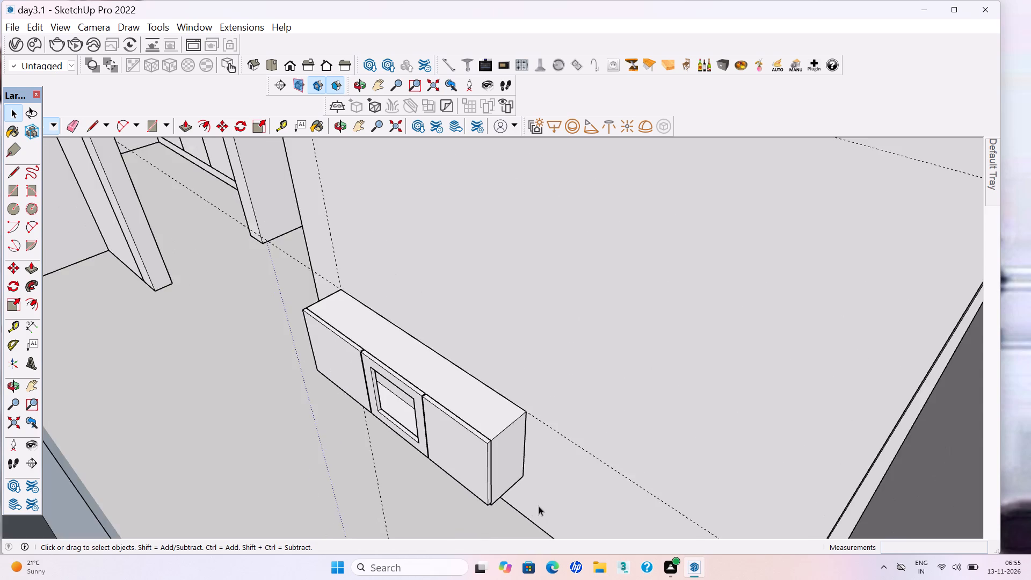
pyautogui.scroll(-10, 539, 509)
pyautogui.scroll(-5, 545, 464)
pyautogui.scroll(-6, 609, 442)
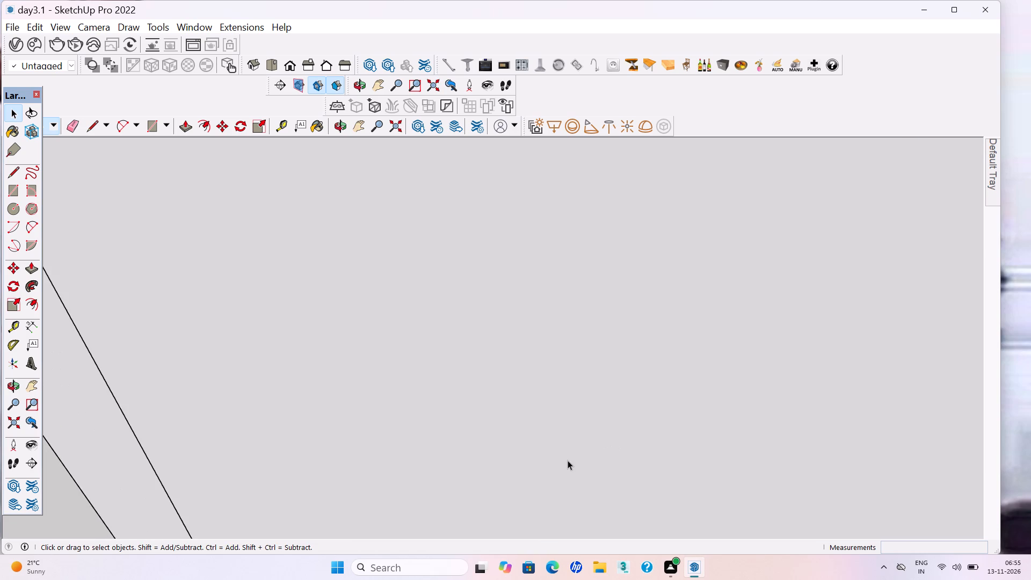
pyautogui.scroll(-5, 564, 463)
pyautogui.scroll(-14, 521, 461)
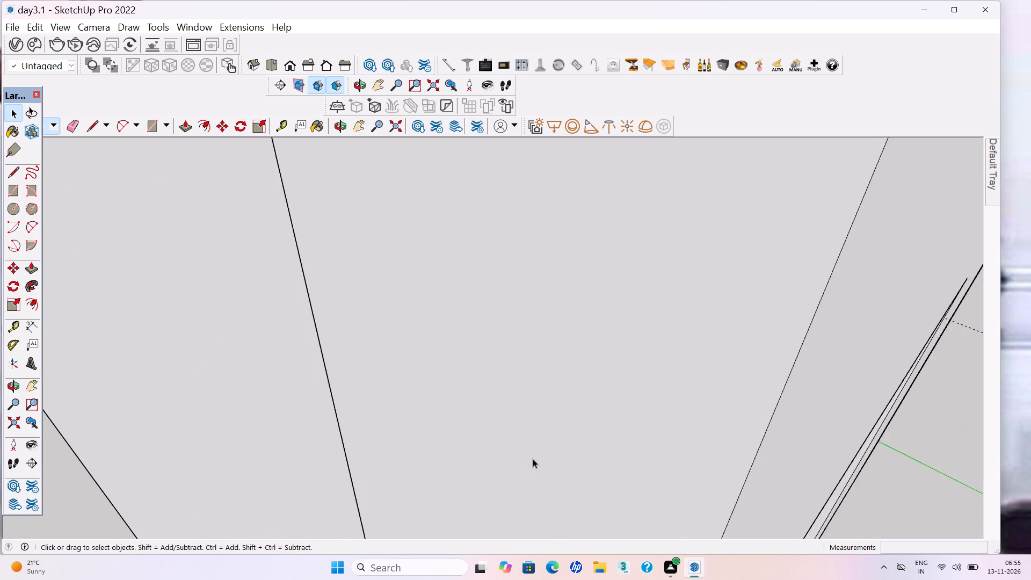
pyautogui.scroll(-16, 532, 459)
pyautogui.scroll(-5, 514, 451)
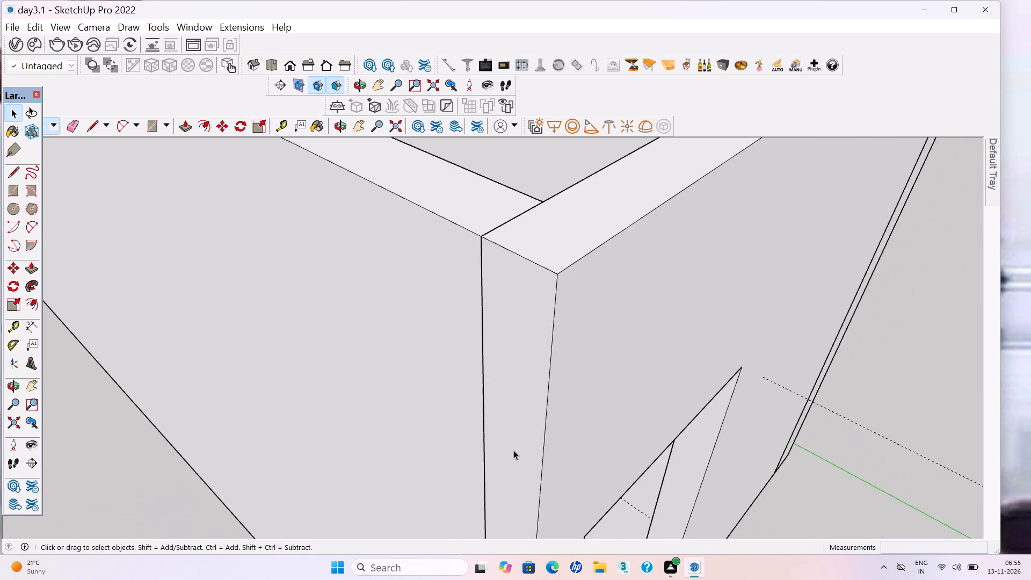
pyautogui.scroll(-16, 513, 450)
pyautogui.scroll(-3, 507, 356)
pyautogui.scroll(1, 473, 334)
pyautogui.moveTo(474, 334); pyautogui.dragTo(593, 407, button='middle')
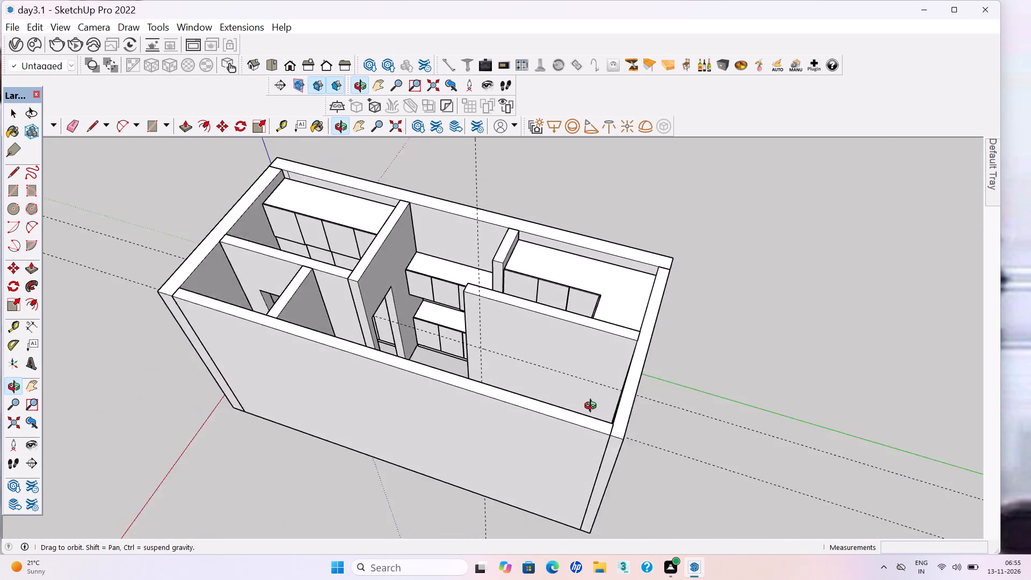
pyautogui.moveTo(593, 407); pyautogui.dragTo(595, 410, button='middle')
pyautogui.moveTo(609, 424); pyautogui.dragTo(630, 446, button='middle')
pyautogui.click(724, 465)
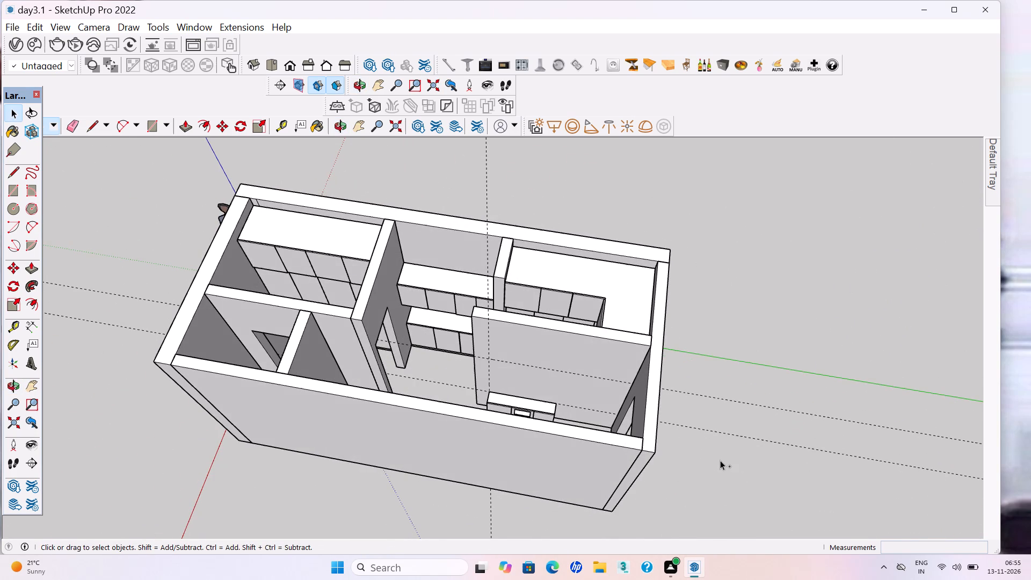
pyautogui.hotkey('ctrl', 's')
# Draw a rectangle on the partition wall above the cabinet, starting on the vertical guide and reaching up to the horizontal guide.
pyautogui.press('r')
pyautogui.moveTo(640, 479); pyautogui.dragTo(651, 472, button='middle')
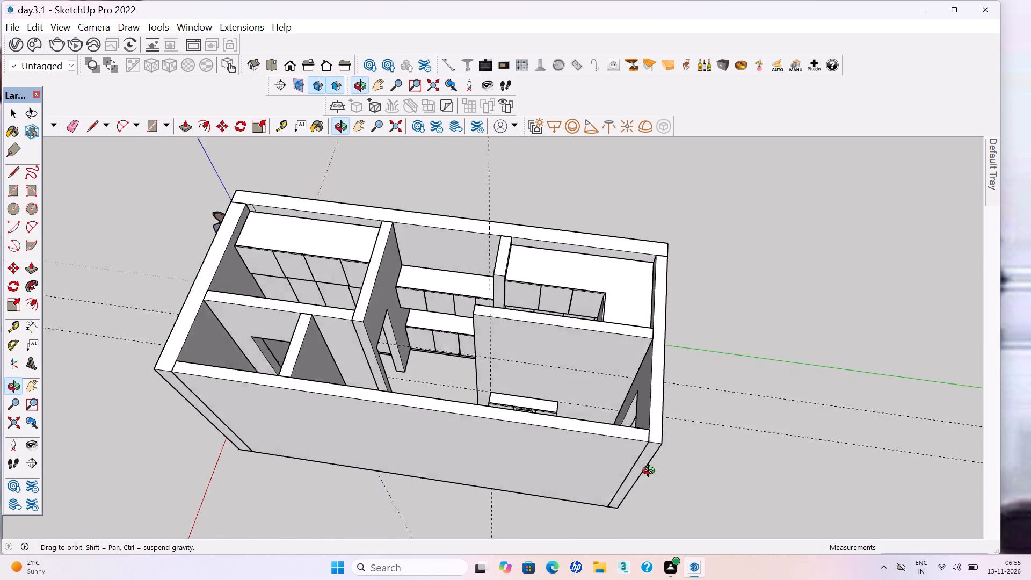
pyautogui.moveTo(651, 472); pyautogui.dragTo(679, 459, button='middle')
pyautogui.middleClick(679, 459)
pyautogui.scroll(4, 613, 403)
pyautogui.scroll(6, 547, 353)
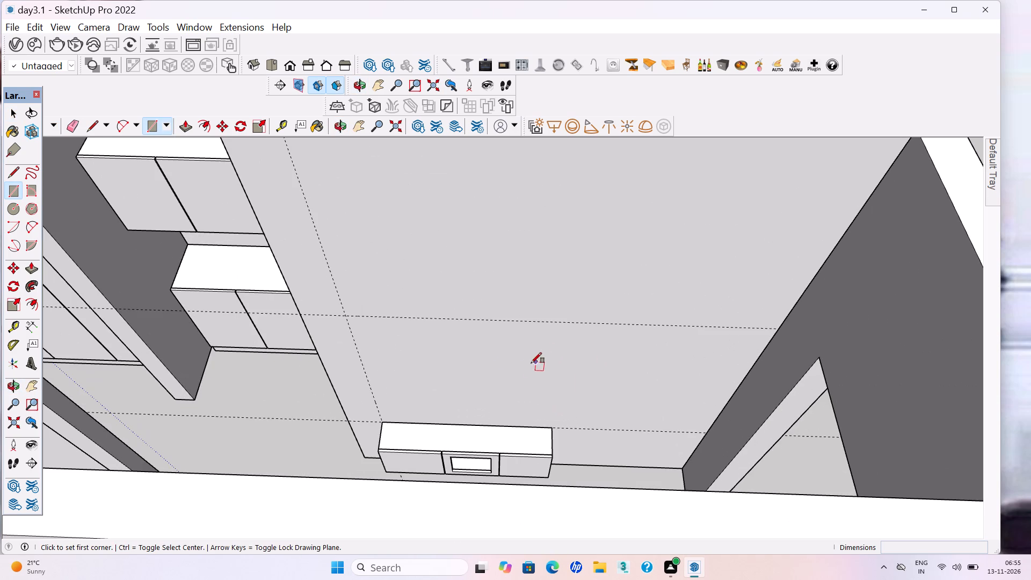
pyautogui.click(371, 387)
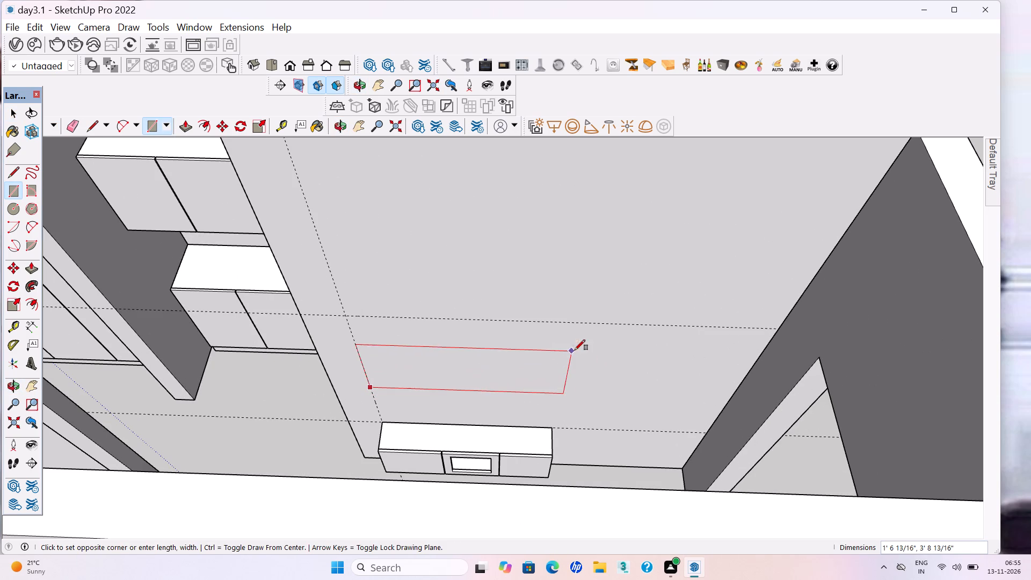
pyautogui.click(586, 325)
pyautogui.press('space')
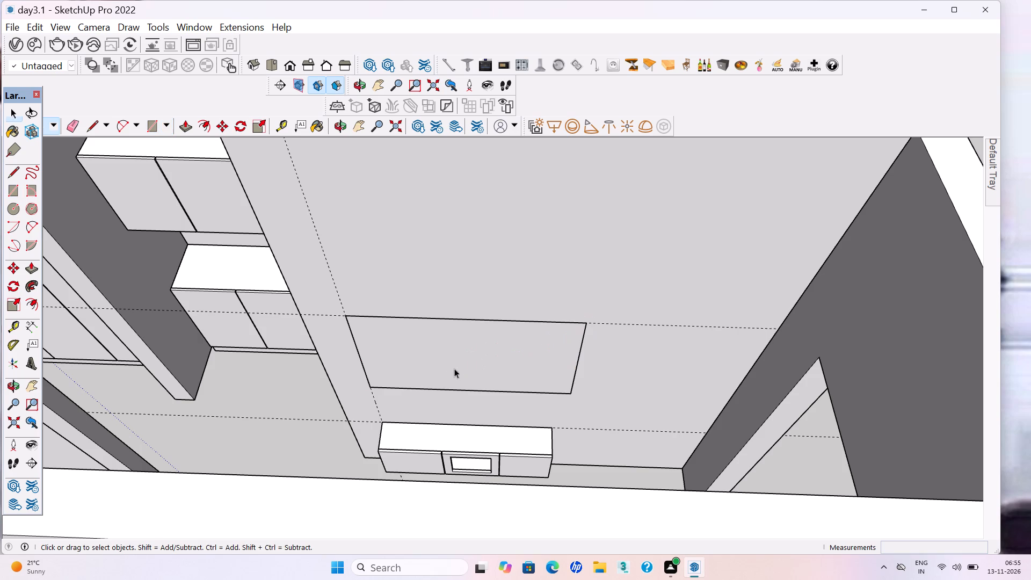
# Make the rectangle above the three-door cabinet on the partition wall a group.
pyautogui.doubleClick(441, 377)
pyautogui.moveTo(441, 377); pyautogui.dragTo(440, 371, button='right')
pyautogui.click(477, 225)
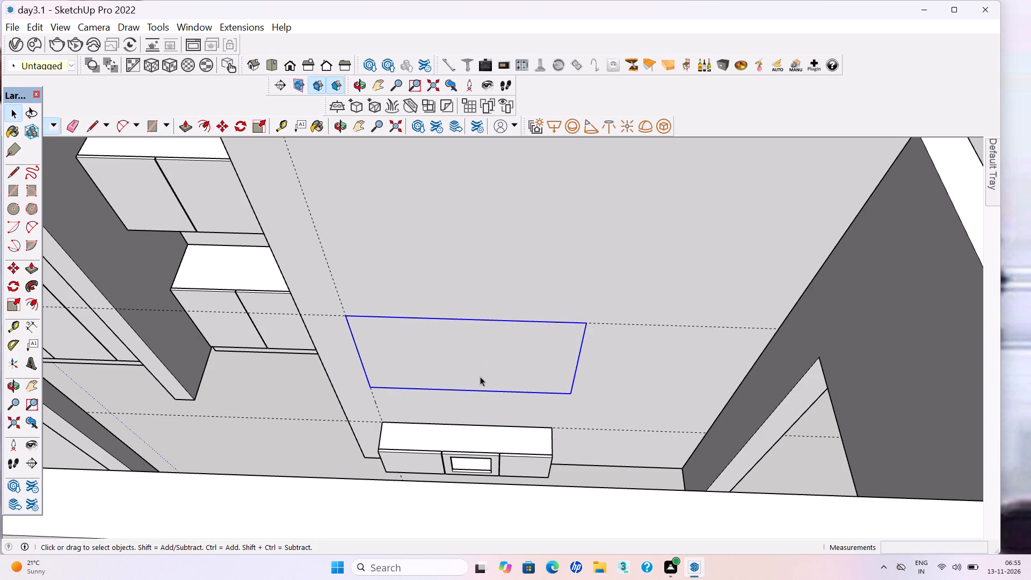
# Inside the new group, extrude the rectangle 18 mm out from the wall, exit the group and save the model.
pyautogui.doubleClick(480, 377)
pyautogui.press('p')
pyautogui.click(459, 356)
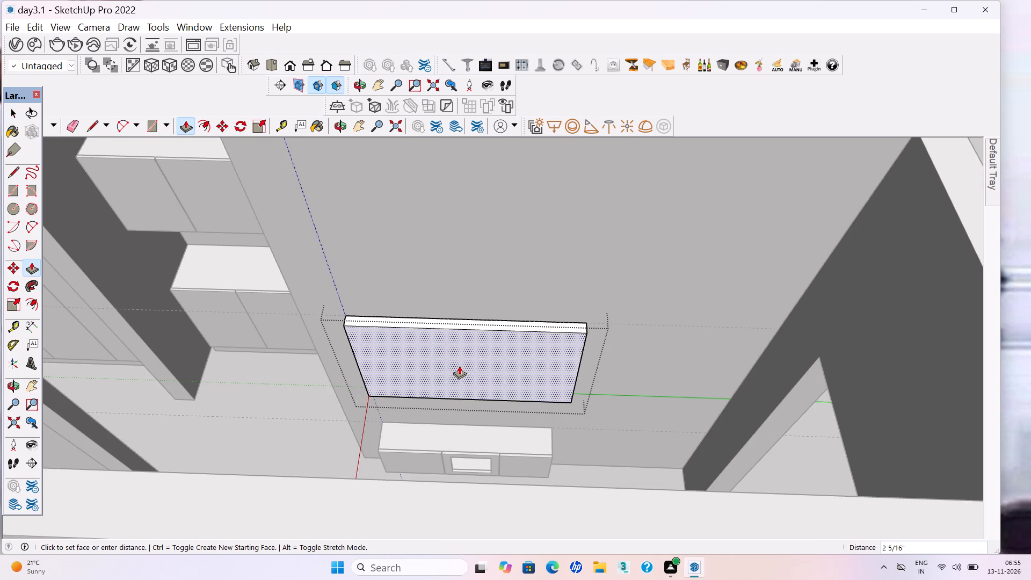
pyautogui.write('18mm')
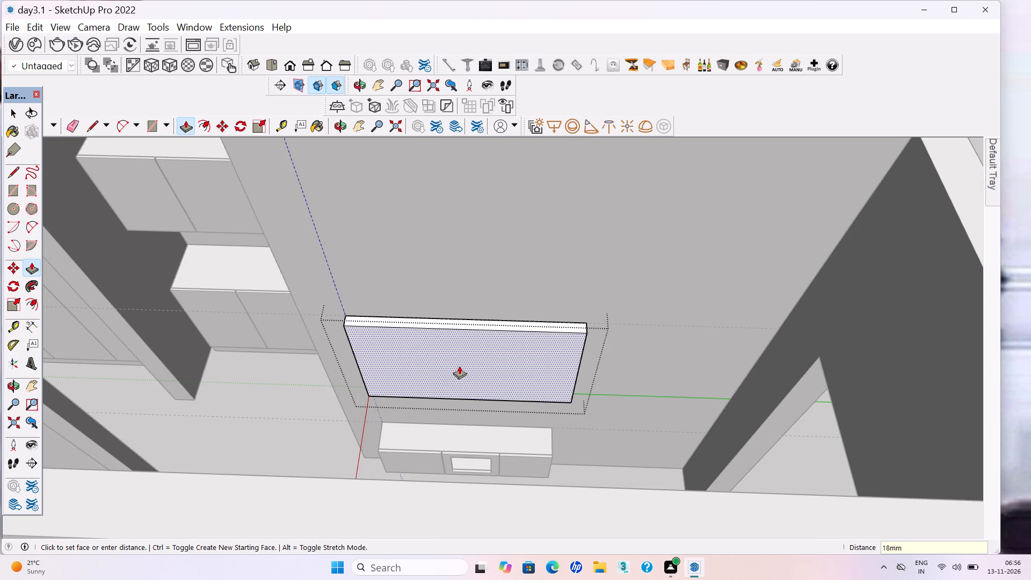
pyautogui.press('Return')
pyautogui.press('space')
pyautogui.scroll(-11, 461, 357)
pyautogui.click(686, 305)
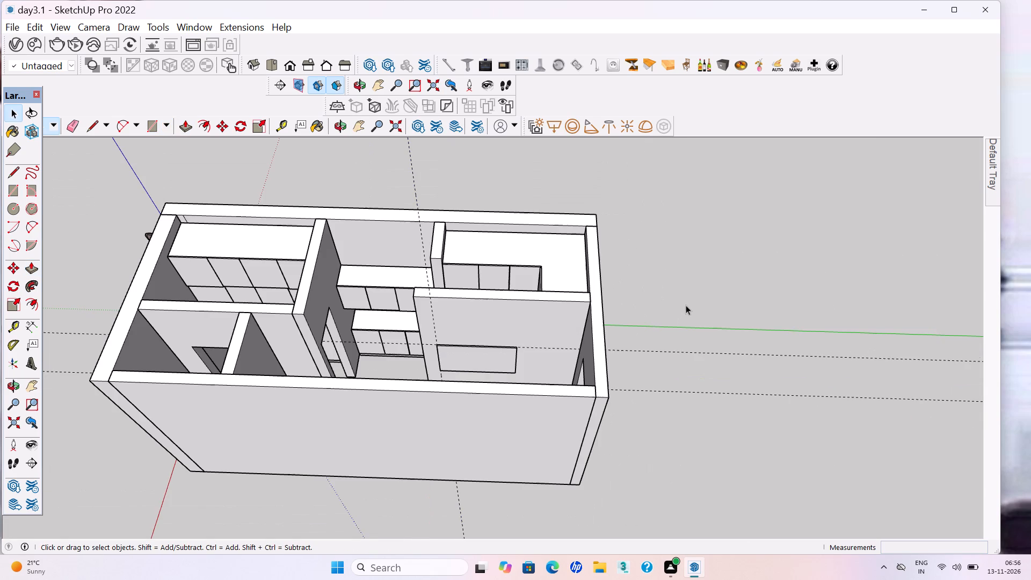
pyautogui.hotkey('ctrl', 's')
pyautogui.hotkey('ctrl', 's')
# Delete the vertical and both horizontal construction guides around the partition wall and save the model.
pyautogui.moveTo(749, 427); pyautogui.dragTo(710, 322)
pyautogui.click(710, 322)
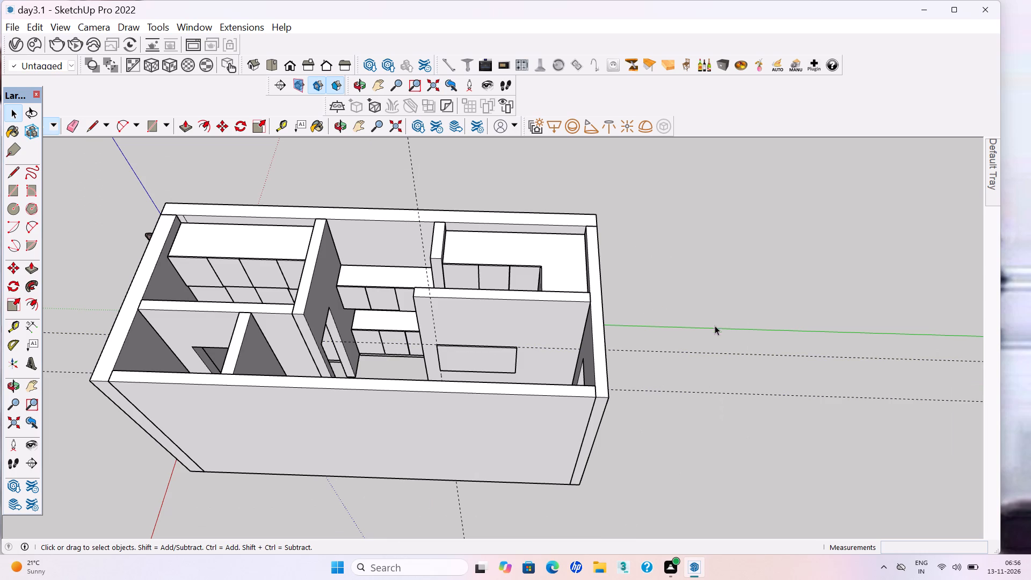
pyautogui.press('Delete')
pyautogui.moveTo(461, 185); pyautogui.dragTo(353, 159)
pyautogui.press('Delete')
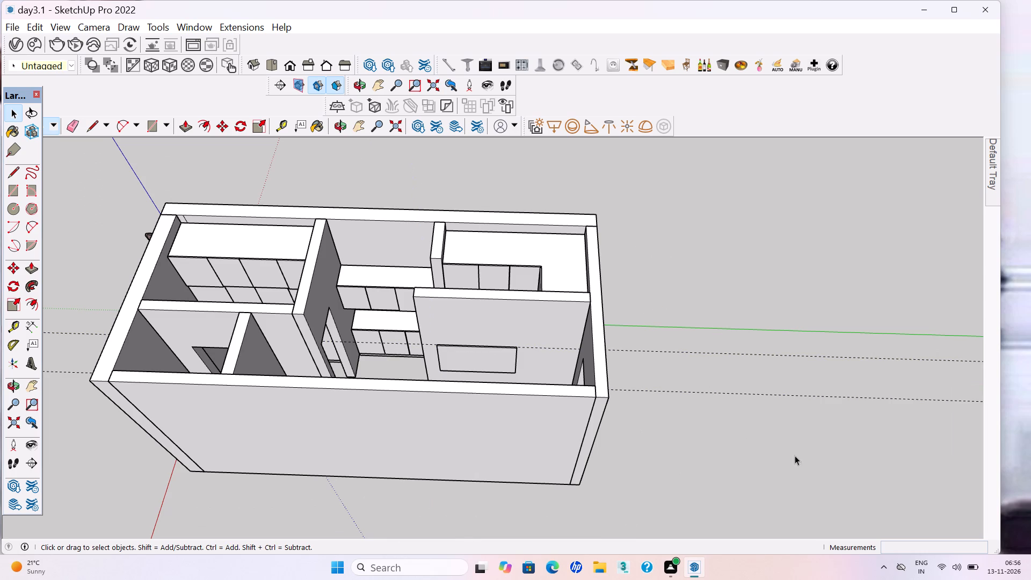
pyautogui.moveTo(789, 442); pyautogui.dragTo(746, 308)
pyautogui.press('Delete')
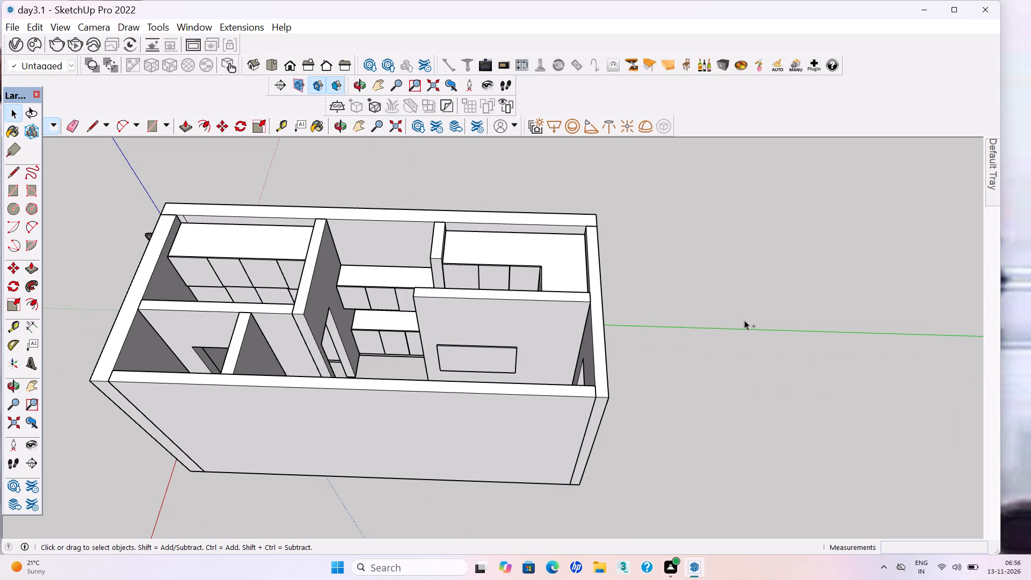
pyautogui.hotkey('ctrl', 's')
# Draw an upright rectangle about 5' 5/16" by 7 15/16" on the partition wall, between its free edge and the wall panel.
pyautogui.moveTo(730, 391); pyautogui.dragTo(746, 446, button='middle')
pyautogui.middleClick(746, 446)
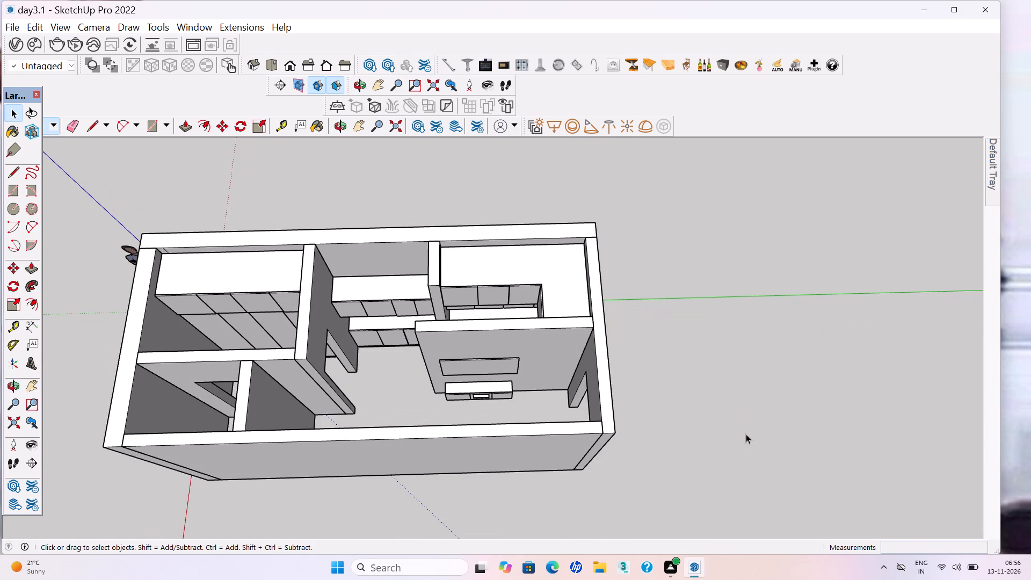
pyautogui.press('r')
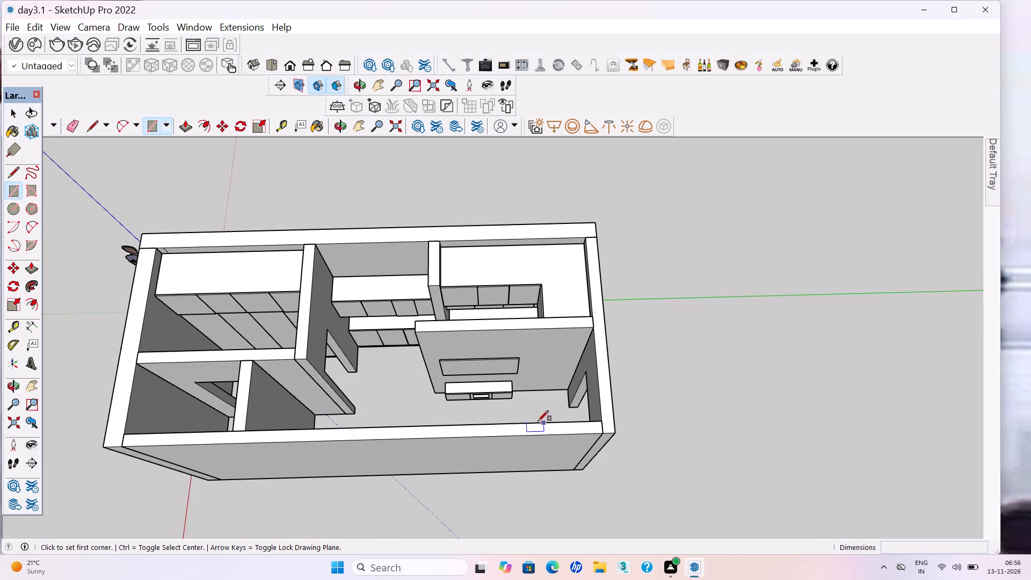
pyautogui.scroll(9, 402, 385)
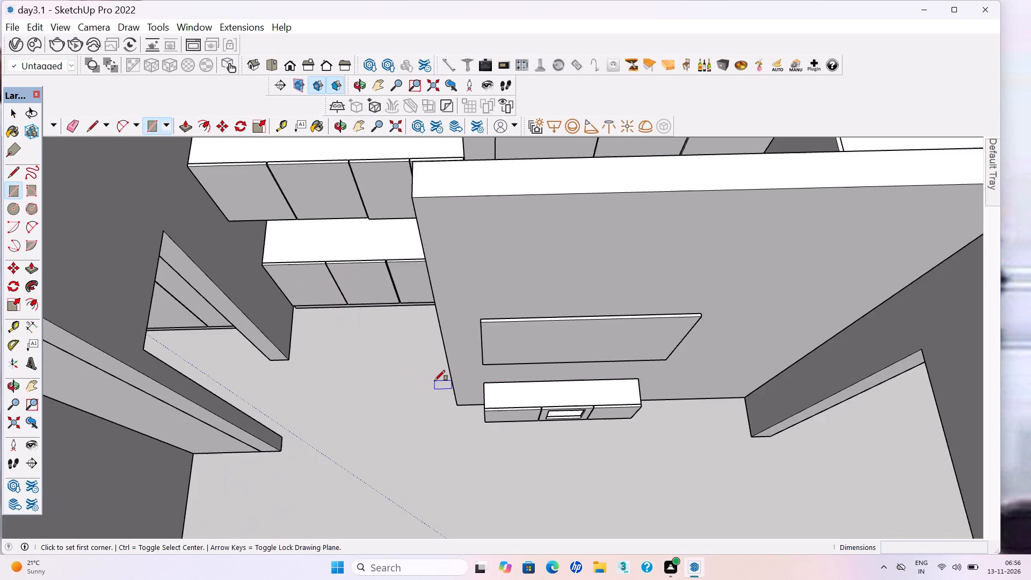
pyautogui.scroll(3, 441, 386)
pyautogui.moveTo(489, 415); pyautogui.dragTo(514, 382, button='middle')
pyautogui.scroll(4, 468, 403)
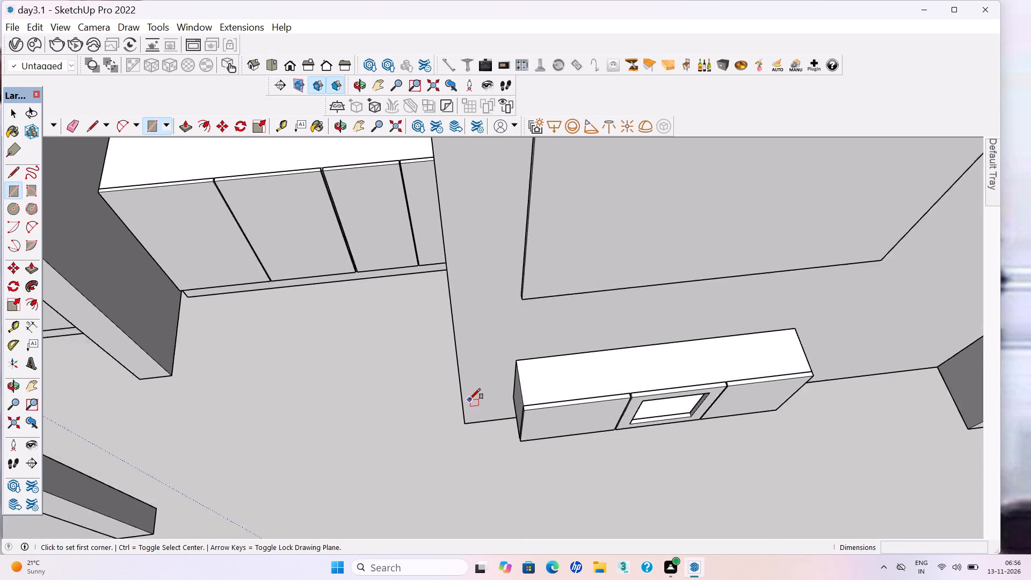
pyautogui.click(461, 399)
pyautogui.scroll(-4, 495, 405)
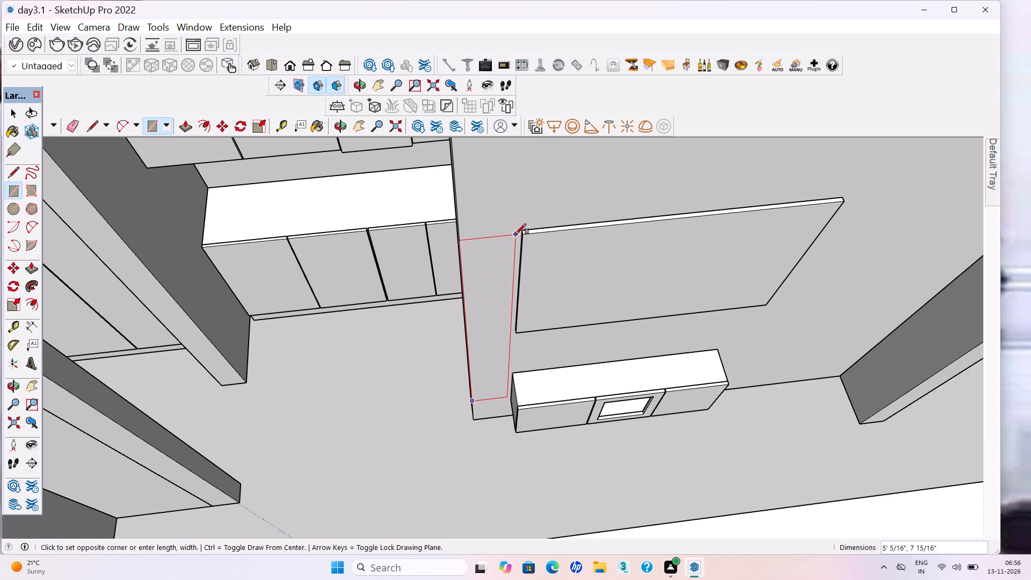
pyautogui.click(516, 234)
pyautogui.press('space')
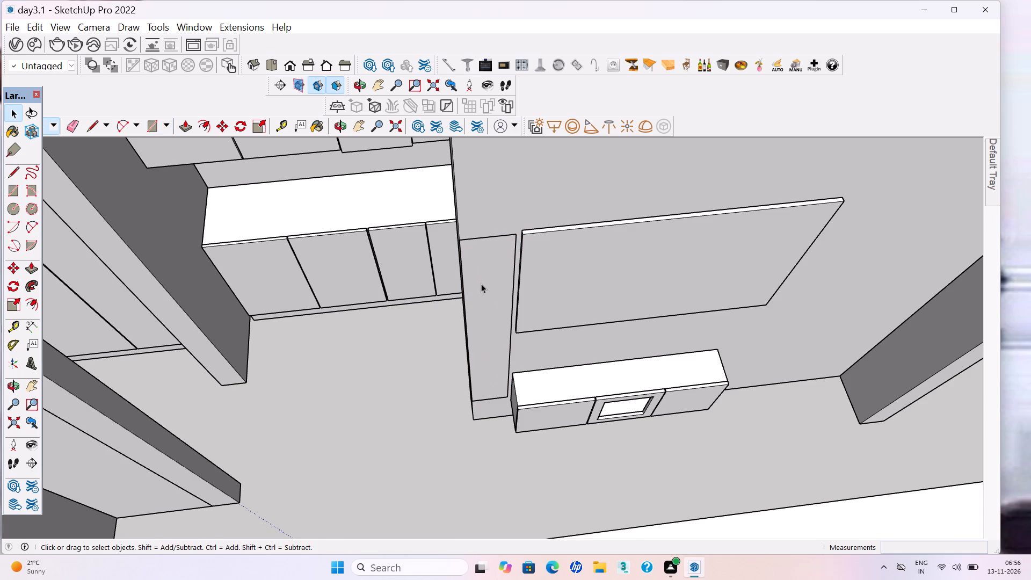
# Make the upright rectangle beside the wall panel a group.
pyautogui.doubleClick(477, 307)
pyautogui.rightClick(477, 307)
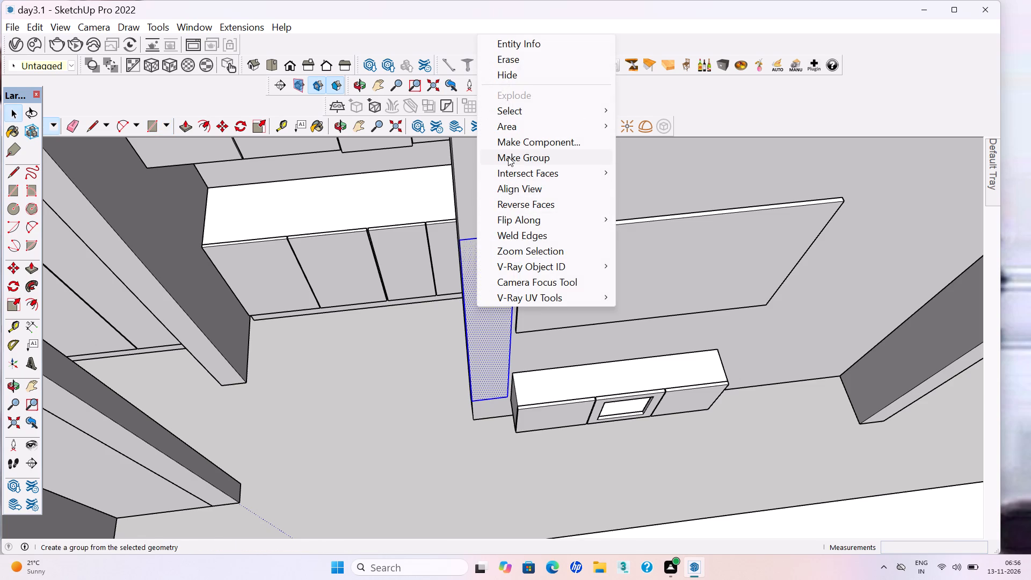
pyautogui.click(508, 157)
# Inside the group, extrude the upright rectangle about 6 7/8" out from the wall into a tall box.
pyautogui.click(491, 326)
pyautogui.click(491, 326)
pyautogui.click(490, 326)
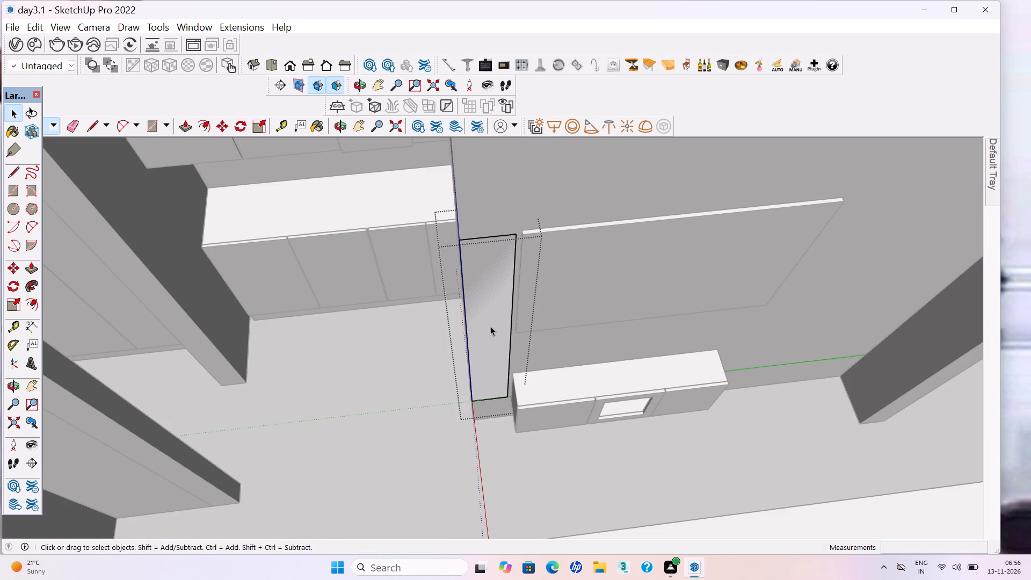
pyautogui.press('p')
pyautogui.click(490, 326)
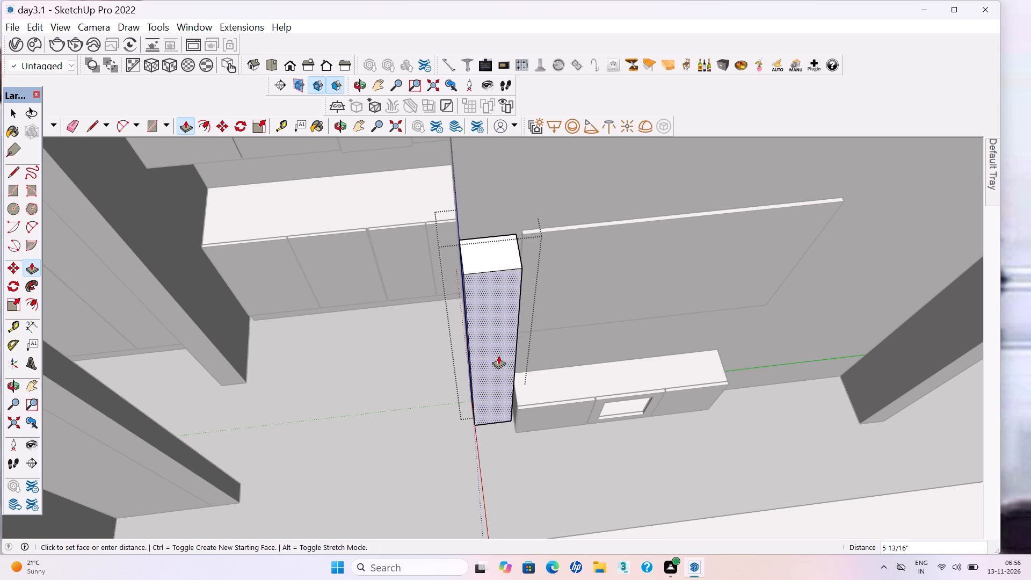
pyautogui.click(500, 360)
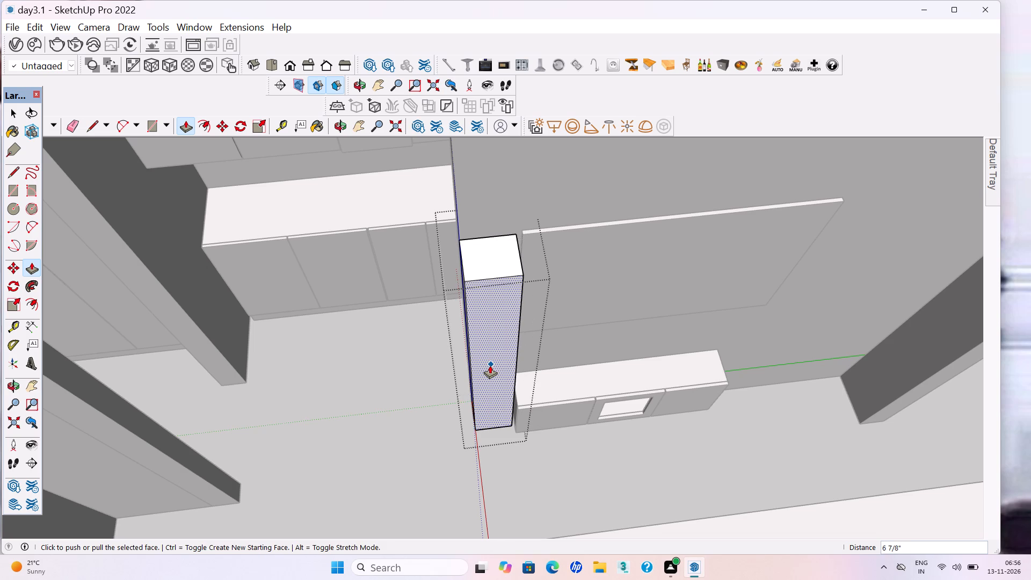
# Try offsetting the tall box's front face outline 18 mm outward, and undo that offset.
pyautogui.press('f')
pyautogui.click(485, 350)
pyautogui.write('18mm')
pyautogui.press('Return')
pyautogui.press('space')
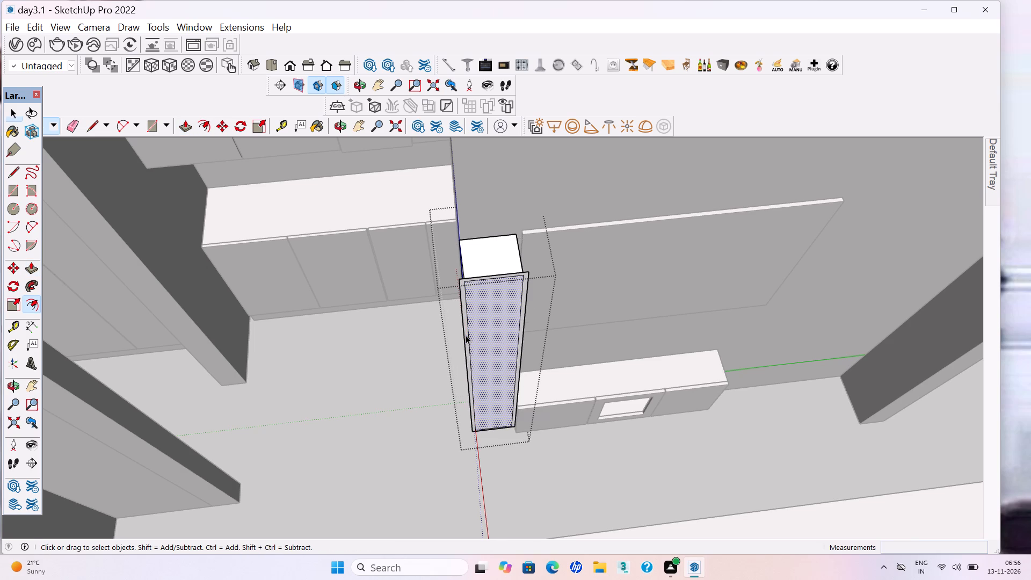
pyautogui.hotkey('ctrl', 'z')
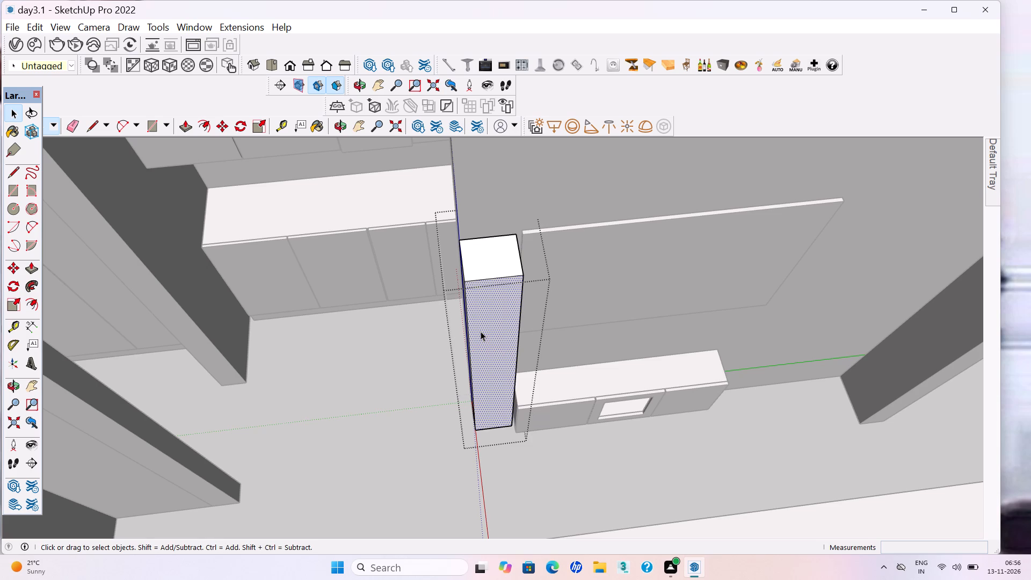
# Offset the tall box's front face outline 18 mm inward.
pyautogui.press('f')
pyautogui.click(483, 327)
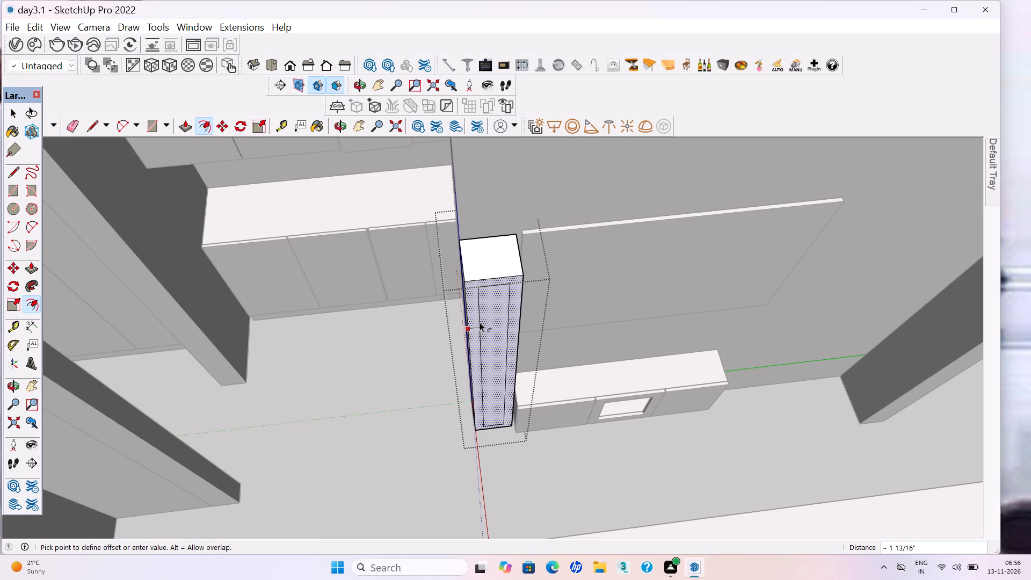
pyautogui.write('18mm')
pyautogui.press('Return')
pyautogui.press('space')
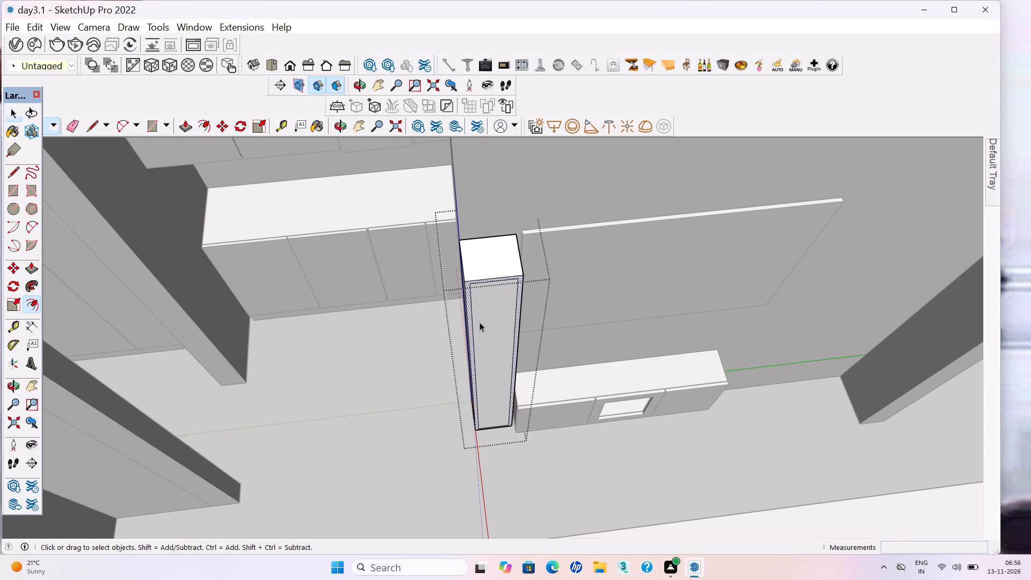
# Recess the tall box's inner front face about 6 5/8" to hollow it out, exit the group and save the model.
pyautogui.click(488, 336)
pyautogui.press('p')
pyautogui.click(497, 365)
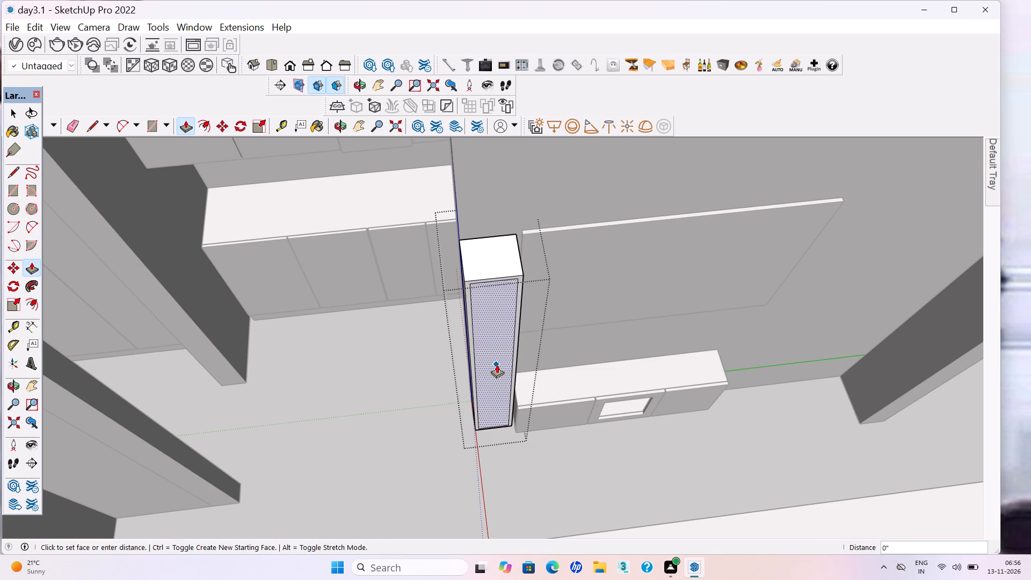
pyautogui.click(488, 332)
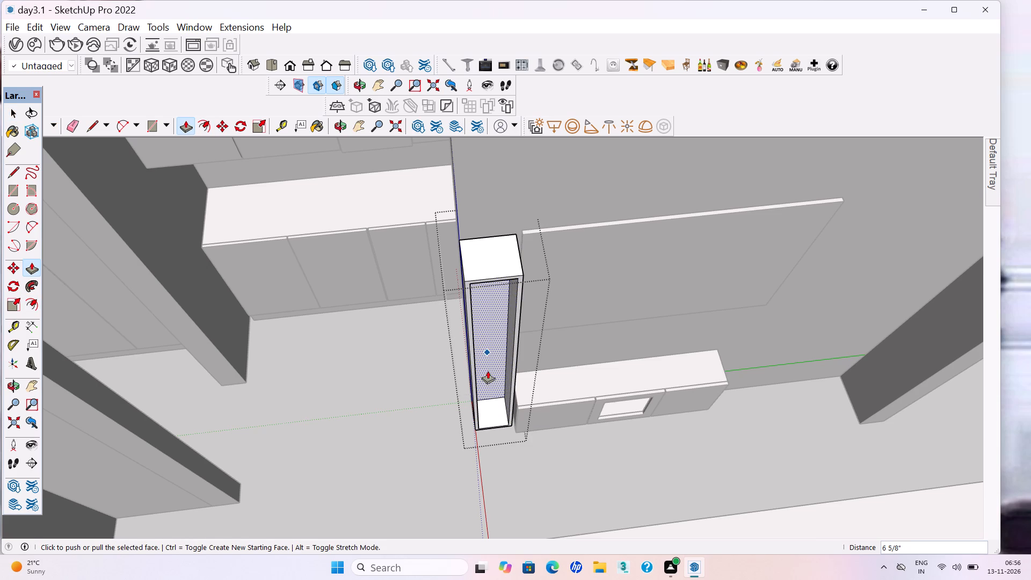
pyautogui.scroll(-5, 469, 421)
pyautogui.press('space')
pyautogui.scroll(-4, 448, 421)
pyautogui.scroll(-11, 458, 360)
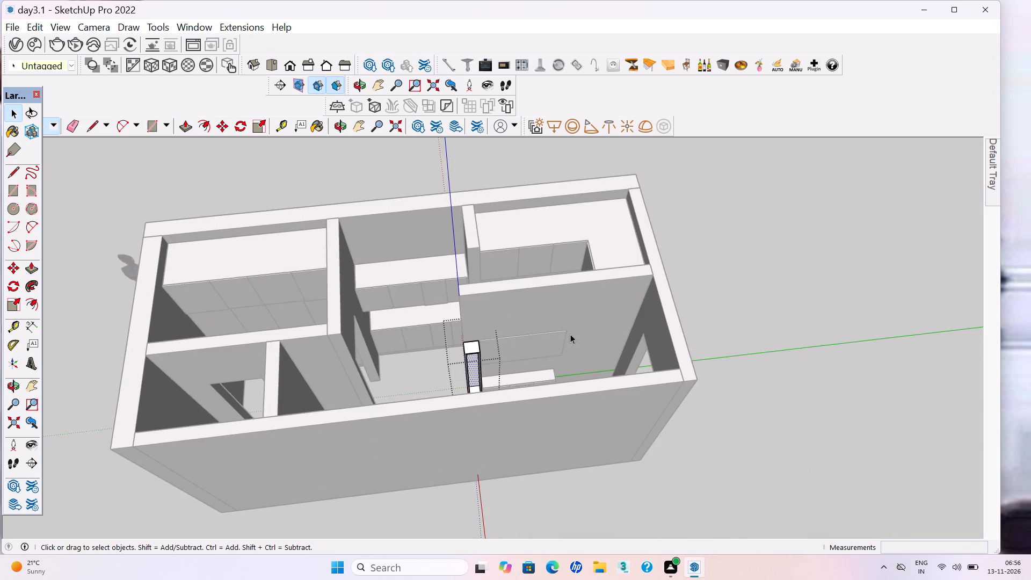
pyautogui.click(786, 217)
pyautogui.hotkey('ctrl', 's')
pyautogui.hotkey('ctrl', 's')
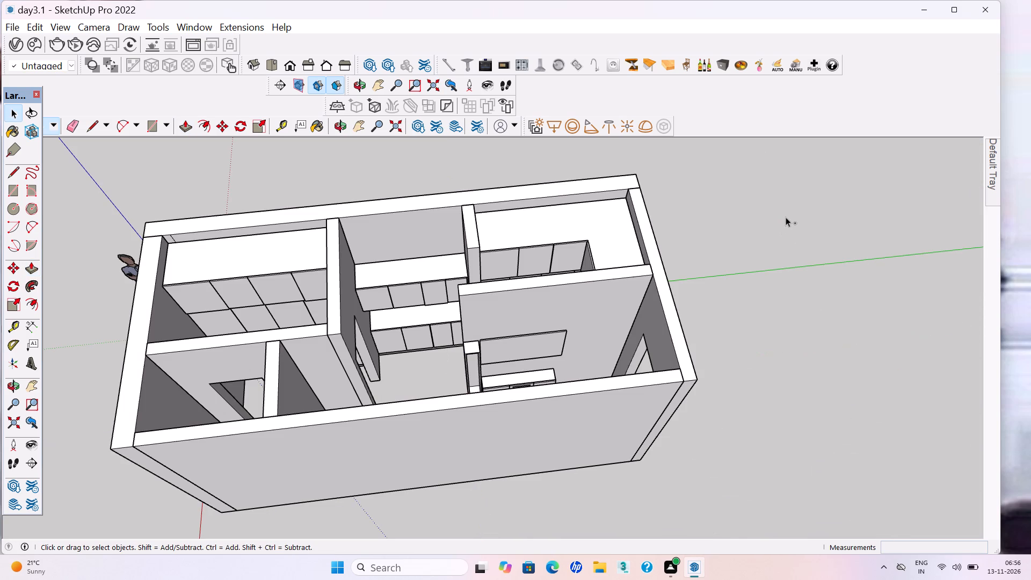
pyautogui.hotkey('ctrl', 's')
# Draw a rectangle covering the inside bottom of the tall open unit, from back corner to opposite front corner.
pyautogui.scroll(1, 527, 297)
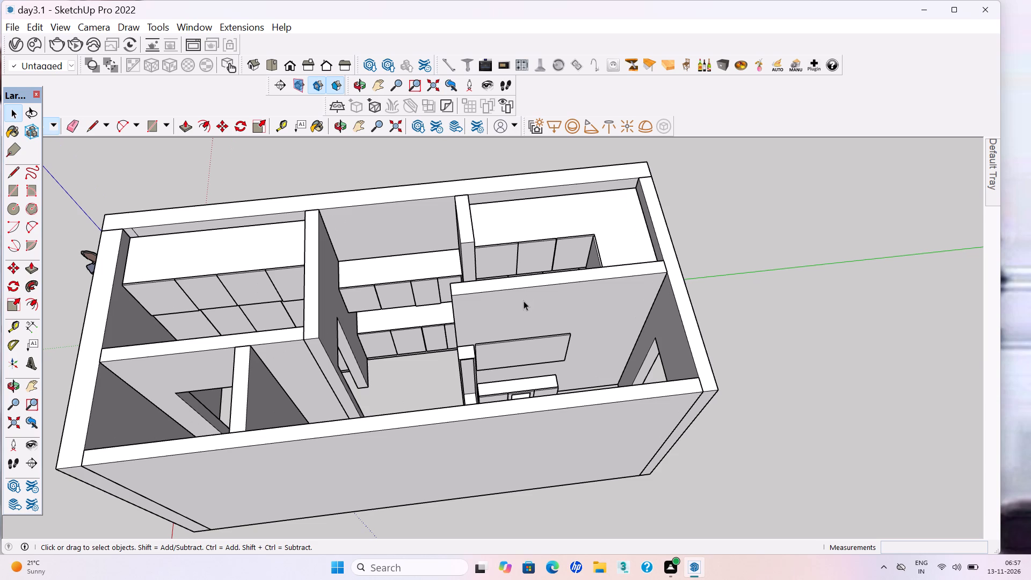
pyautogui.scroll(4, 497, 354)
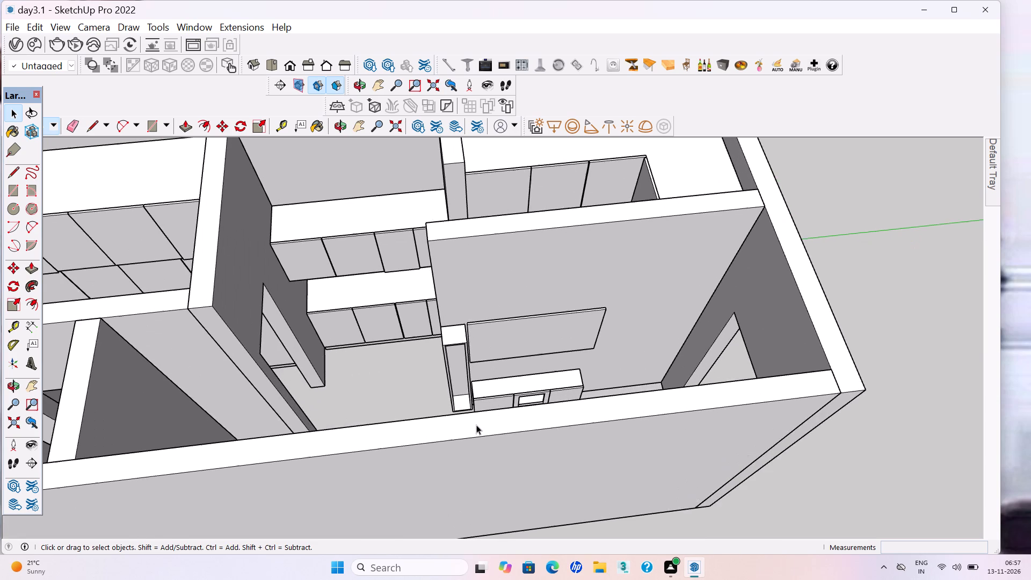
pyautogui.scroll(18, 453, 403)
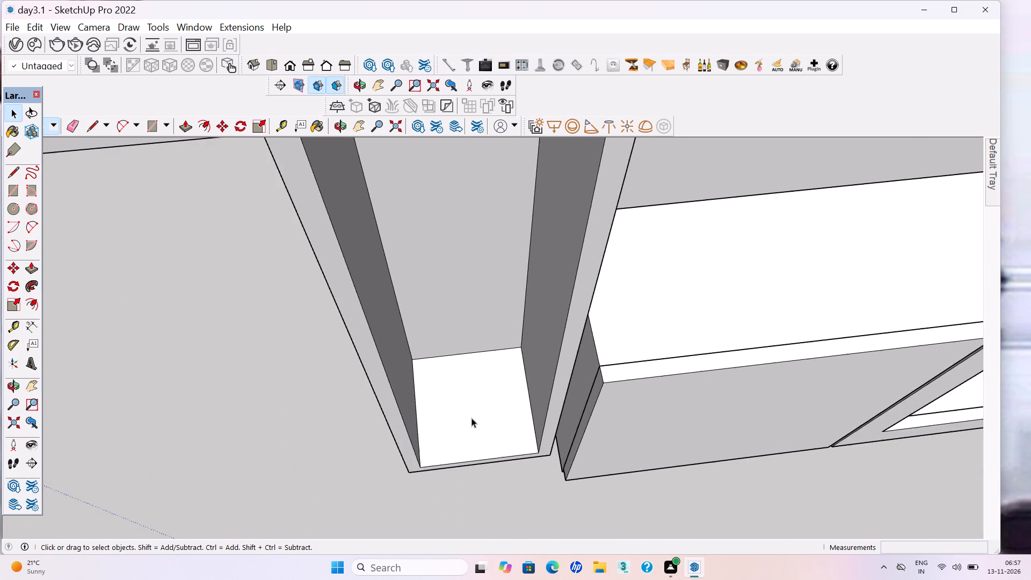
pyautogui.scroll(3, 471, 418)
pyautogui.press('r')
pyautogui.click(398, 347)
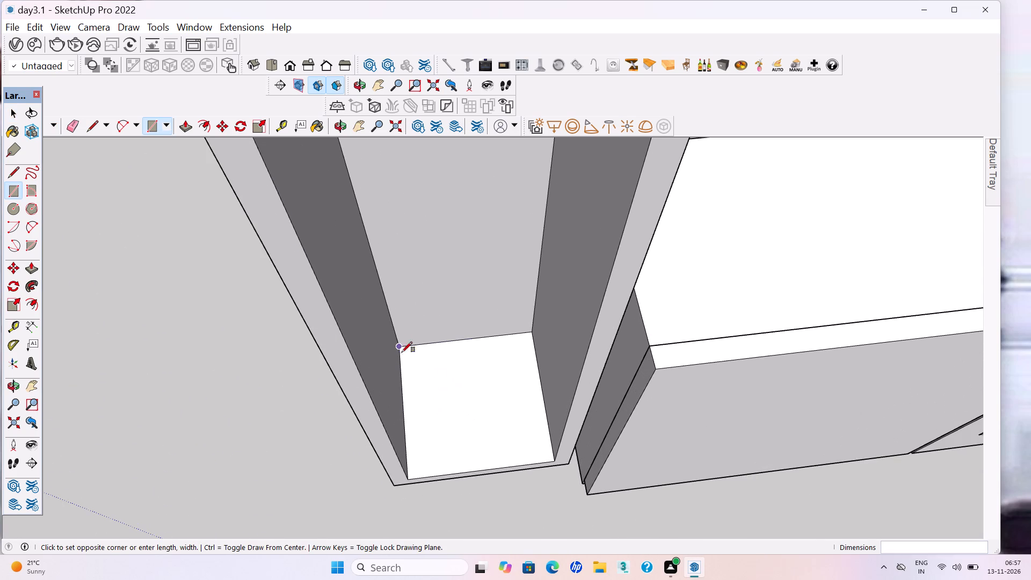
pyautogui.click(554, 460)
pyautogui.press('space')
# Make the rectangle on the tall unit's inside bottom a group.
pyautogui.doubleClick(489, 448)
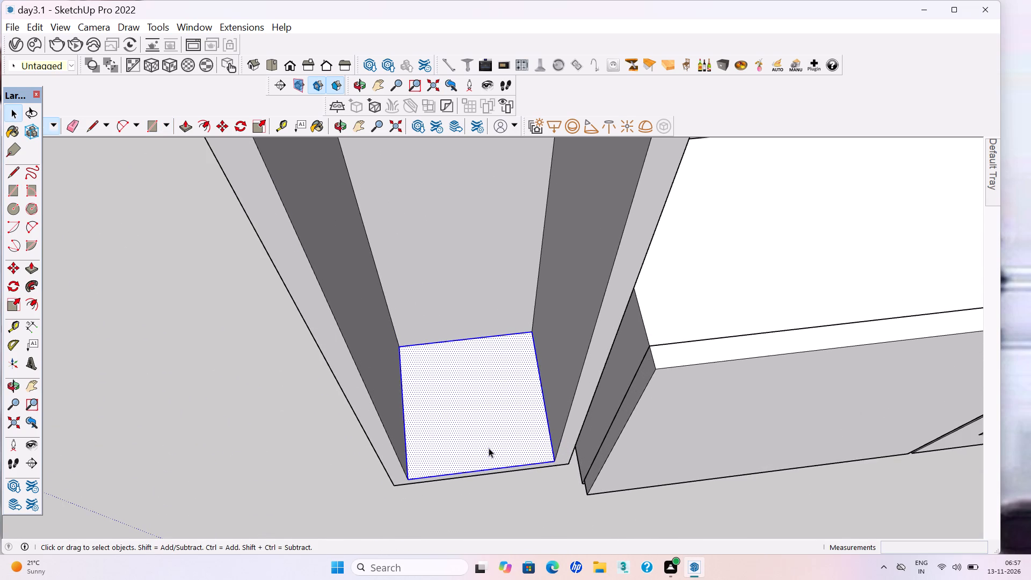
pyautogui.rightClick(489, 448)
pyautogui.click(536, 300)
# Inside the group, extrude the bottom rectangle 18 mm upward into a shelf, exit the group and save the model.
pyautogui.doubleClick(508, 453)
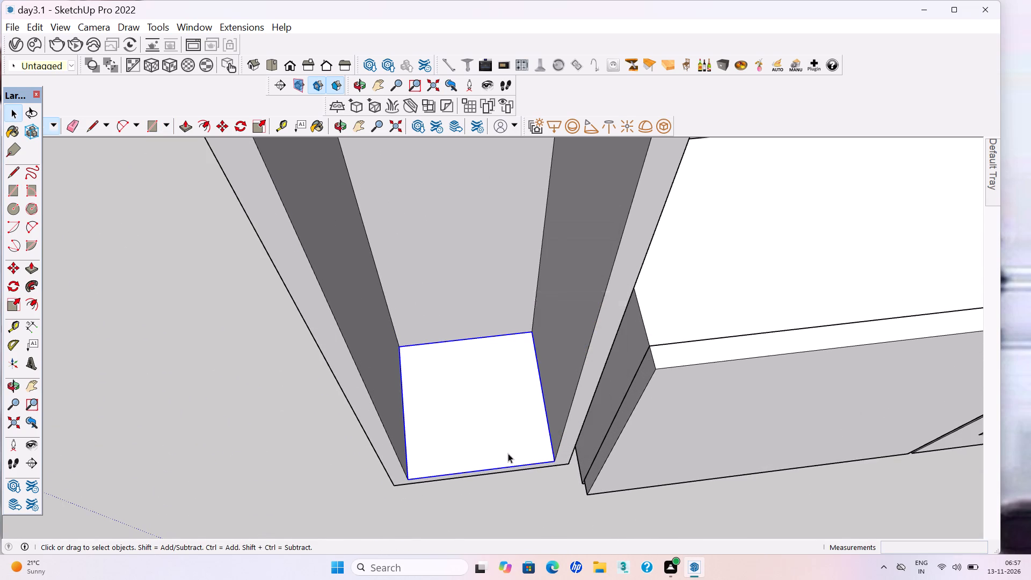
pyautogui.press('p')
pyautogui.click(499, 454)
pyautogui.write('18mm')
pyautogui.press('Return')
pyautogui.press('space')
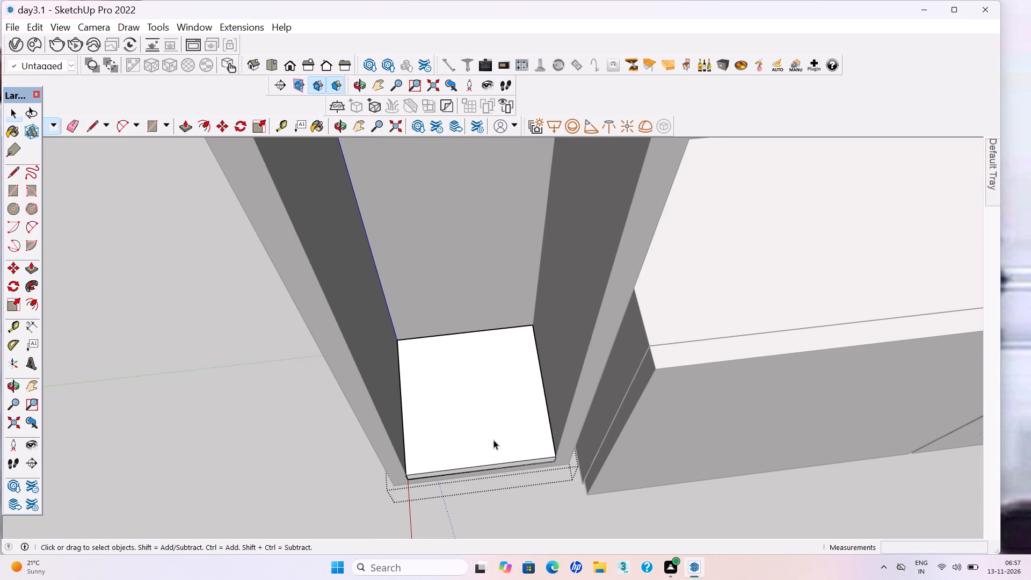
pyautogui.scroll(-5, 502, 445)
pyautogui.click(509, 517)
pyautogui.hotkey('ctrl', 's')
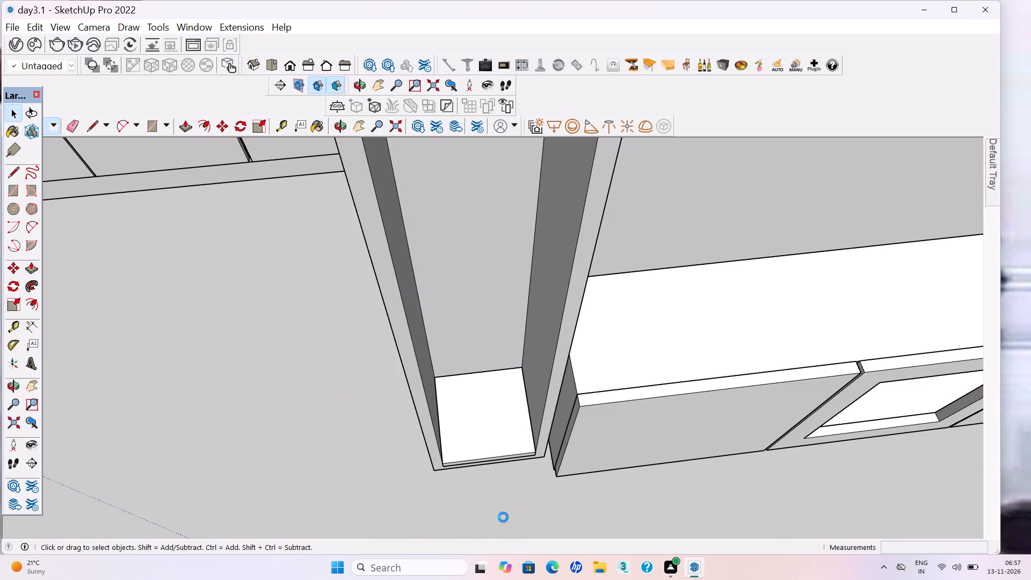
pyautogui.hotkey('ctrl', 's')
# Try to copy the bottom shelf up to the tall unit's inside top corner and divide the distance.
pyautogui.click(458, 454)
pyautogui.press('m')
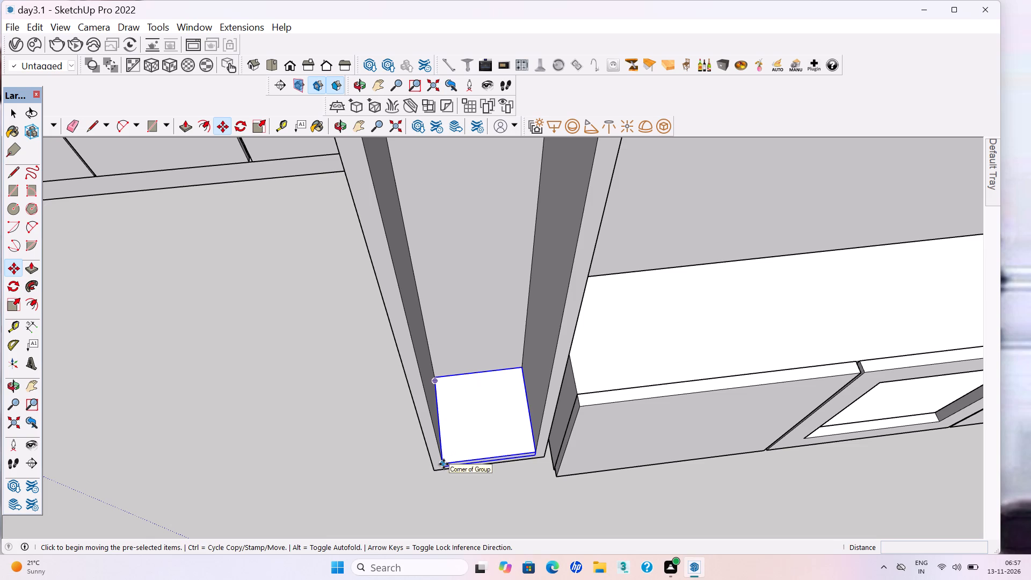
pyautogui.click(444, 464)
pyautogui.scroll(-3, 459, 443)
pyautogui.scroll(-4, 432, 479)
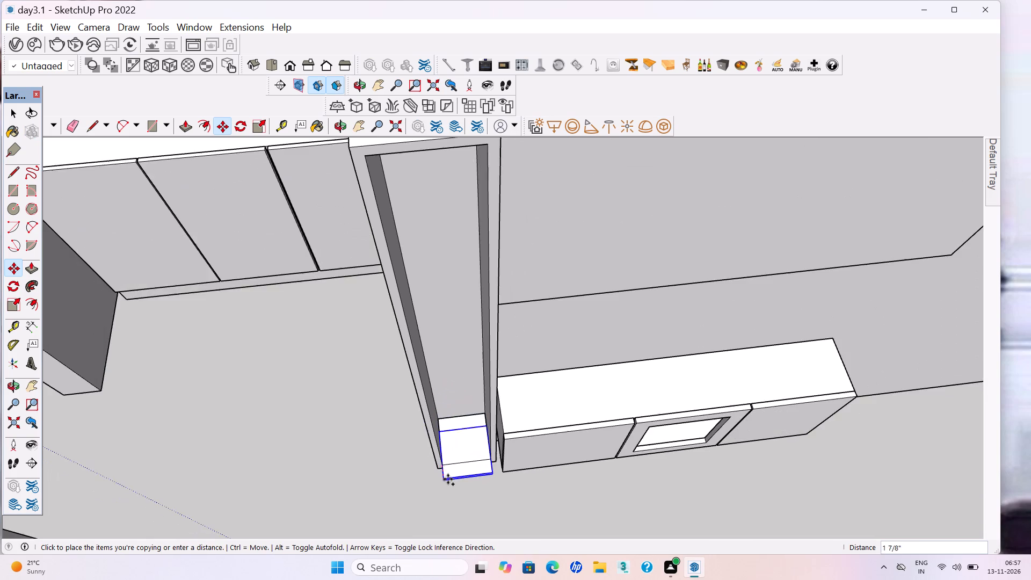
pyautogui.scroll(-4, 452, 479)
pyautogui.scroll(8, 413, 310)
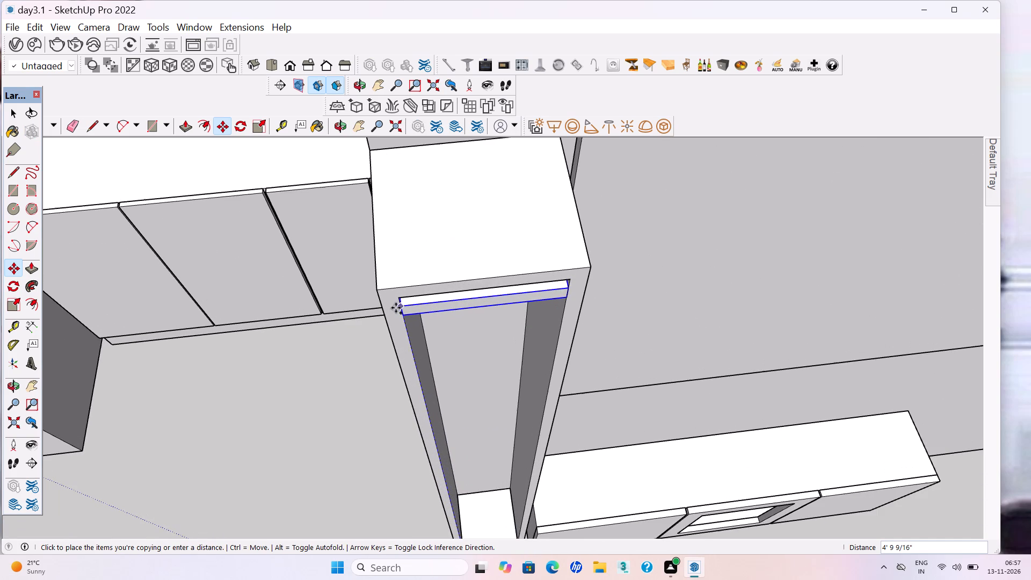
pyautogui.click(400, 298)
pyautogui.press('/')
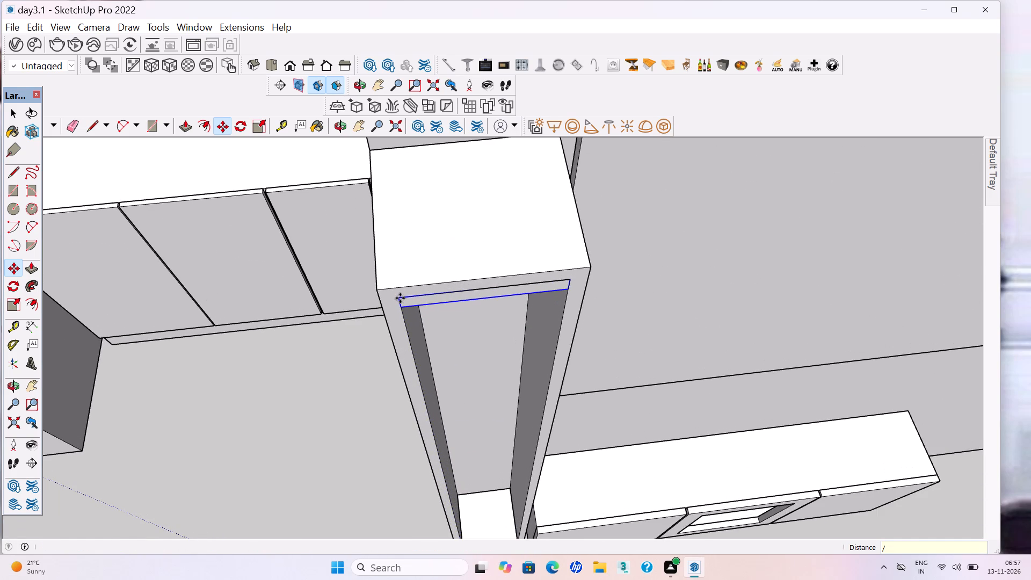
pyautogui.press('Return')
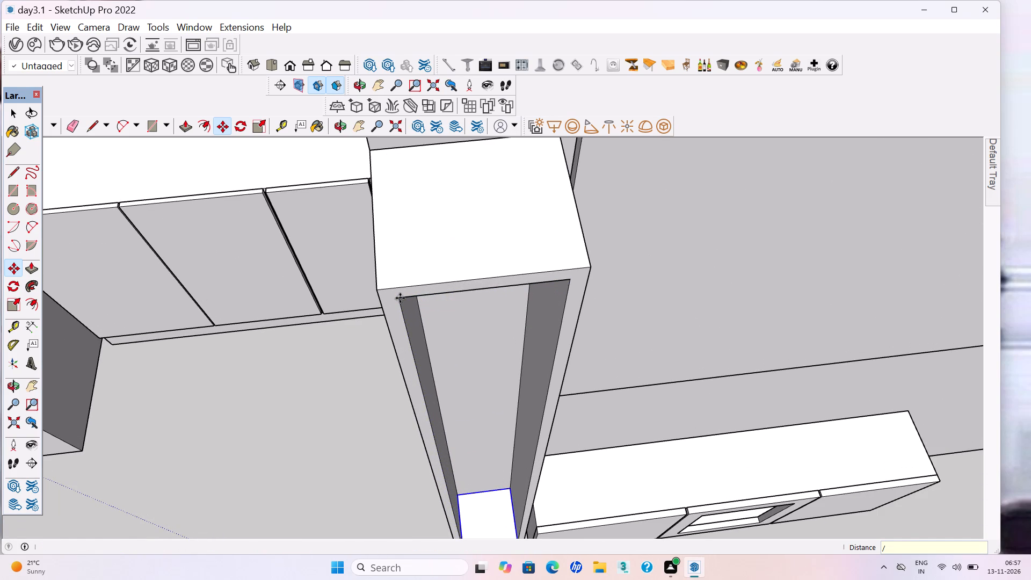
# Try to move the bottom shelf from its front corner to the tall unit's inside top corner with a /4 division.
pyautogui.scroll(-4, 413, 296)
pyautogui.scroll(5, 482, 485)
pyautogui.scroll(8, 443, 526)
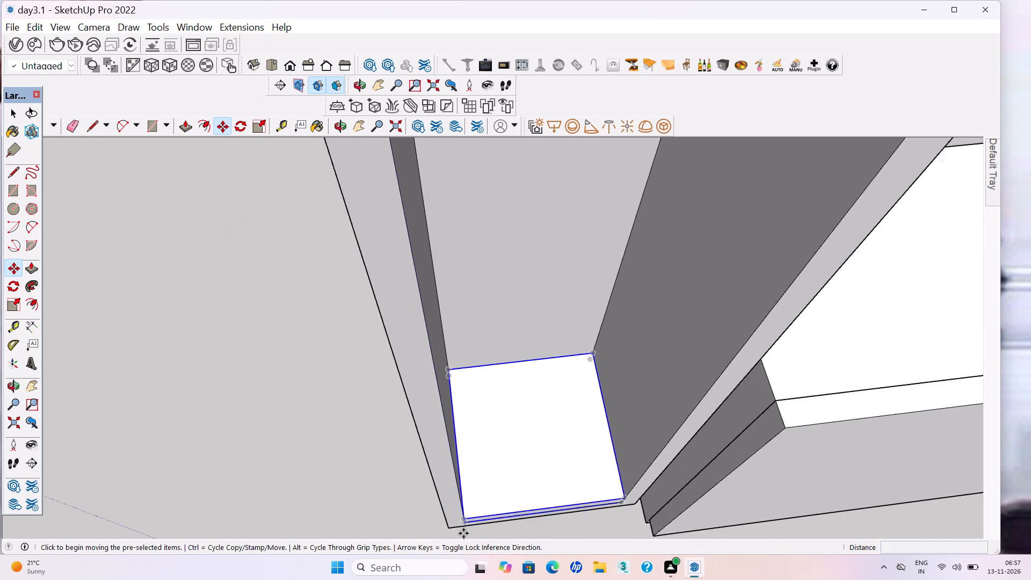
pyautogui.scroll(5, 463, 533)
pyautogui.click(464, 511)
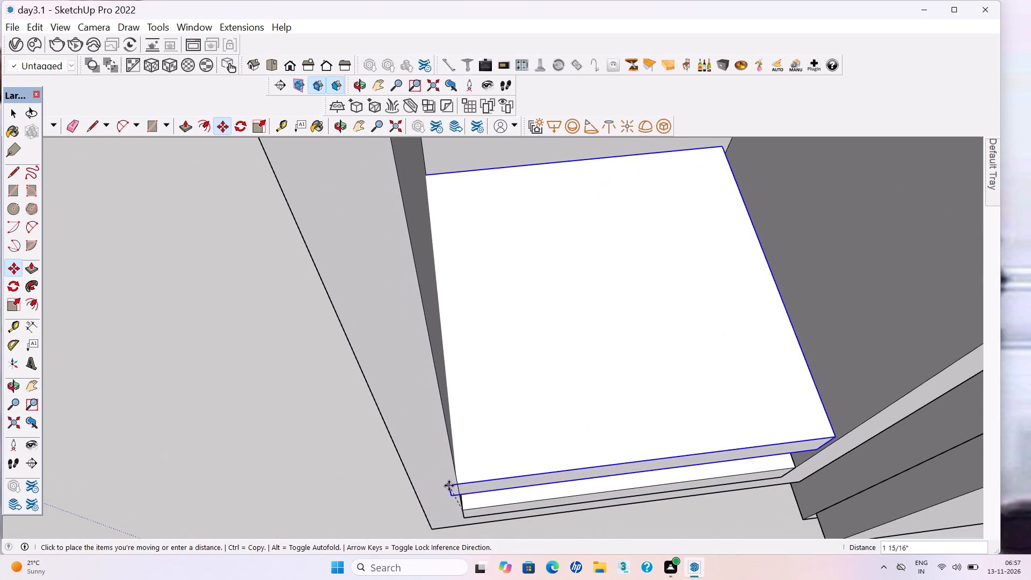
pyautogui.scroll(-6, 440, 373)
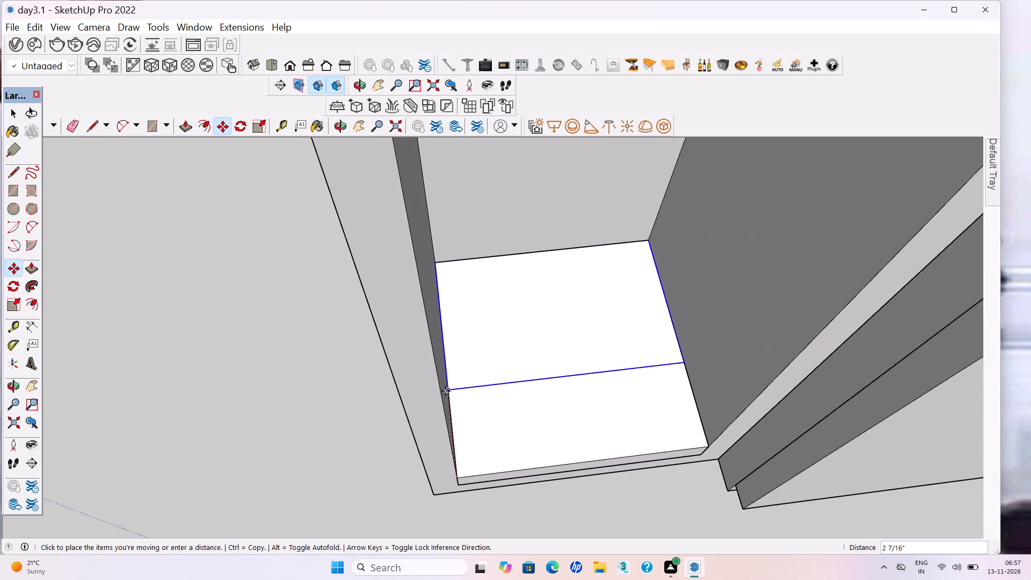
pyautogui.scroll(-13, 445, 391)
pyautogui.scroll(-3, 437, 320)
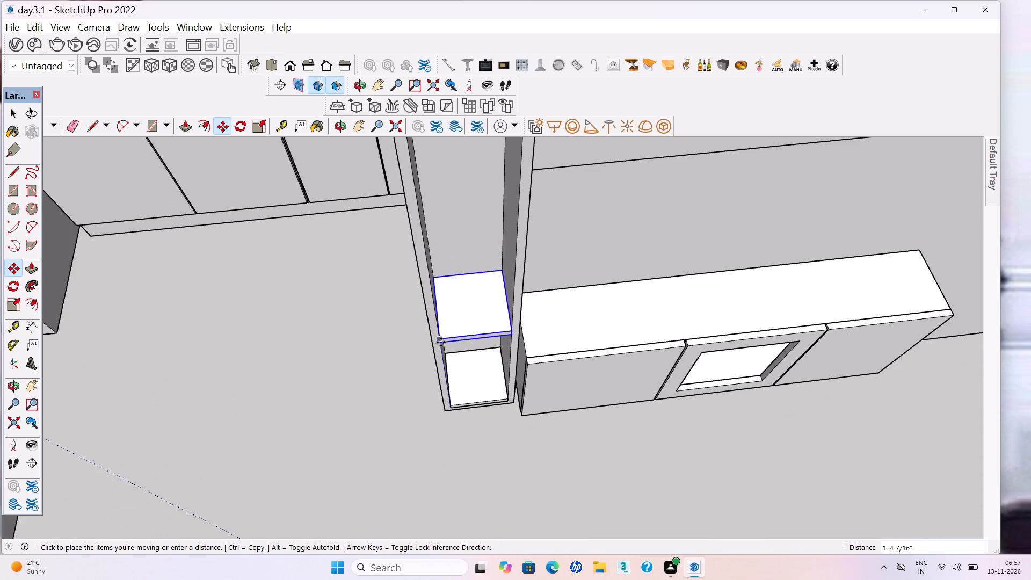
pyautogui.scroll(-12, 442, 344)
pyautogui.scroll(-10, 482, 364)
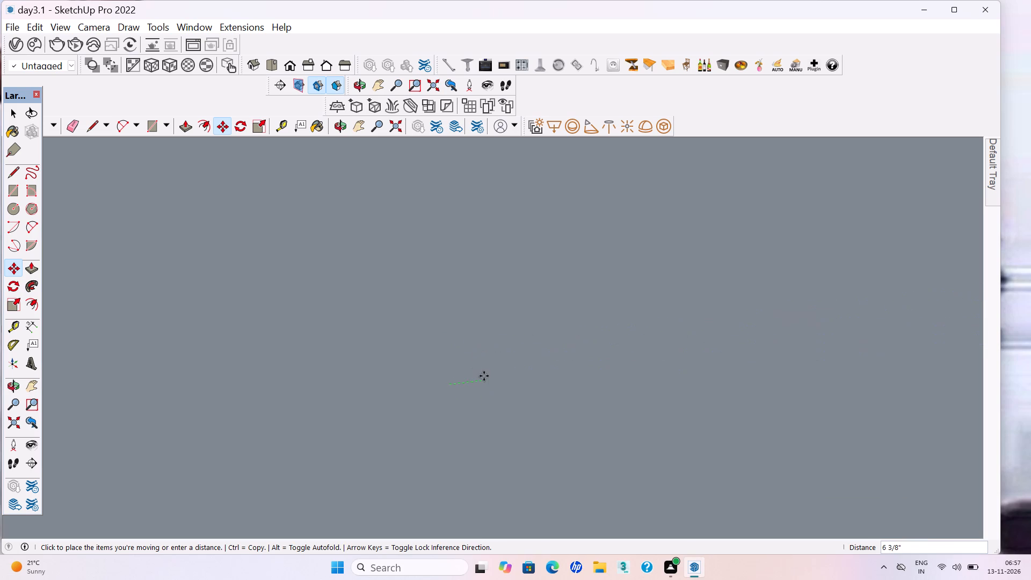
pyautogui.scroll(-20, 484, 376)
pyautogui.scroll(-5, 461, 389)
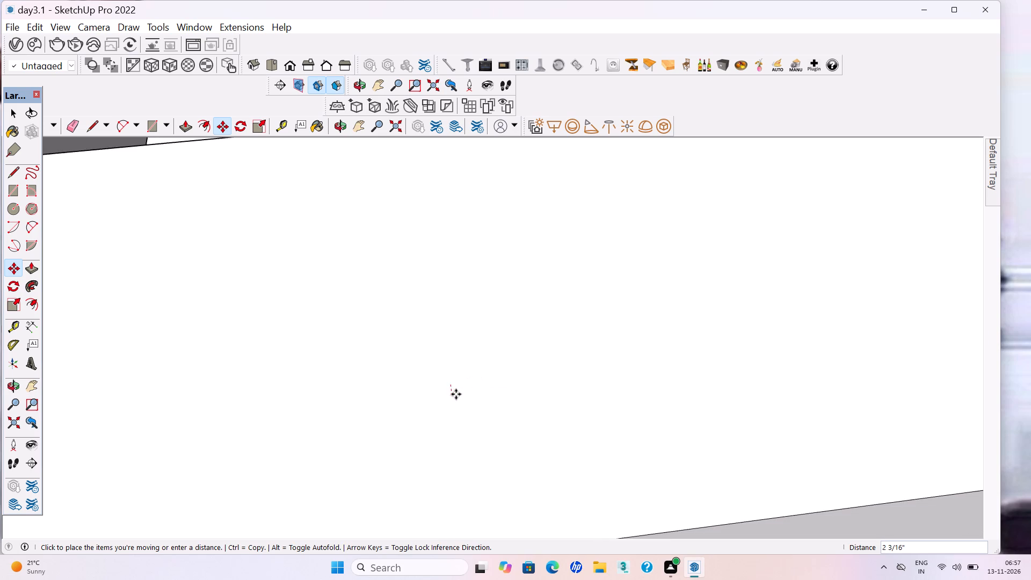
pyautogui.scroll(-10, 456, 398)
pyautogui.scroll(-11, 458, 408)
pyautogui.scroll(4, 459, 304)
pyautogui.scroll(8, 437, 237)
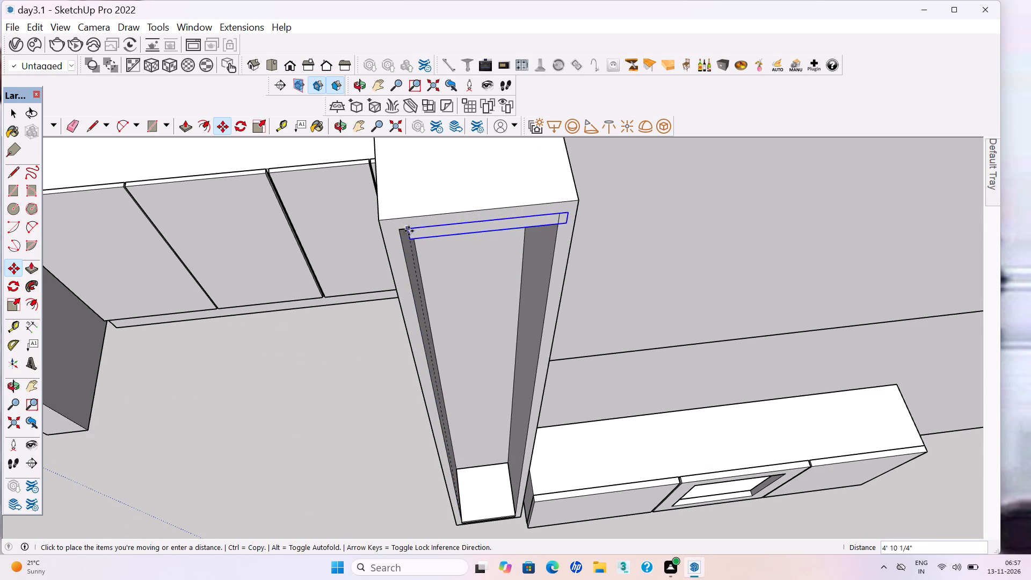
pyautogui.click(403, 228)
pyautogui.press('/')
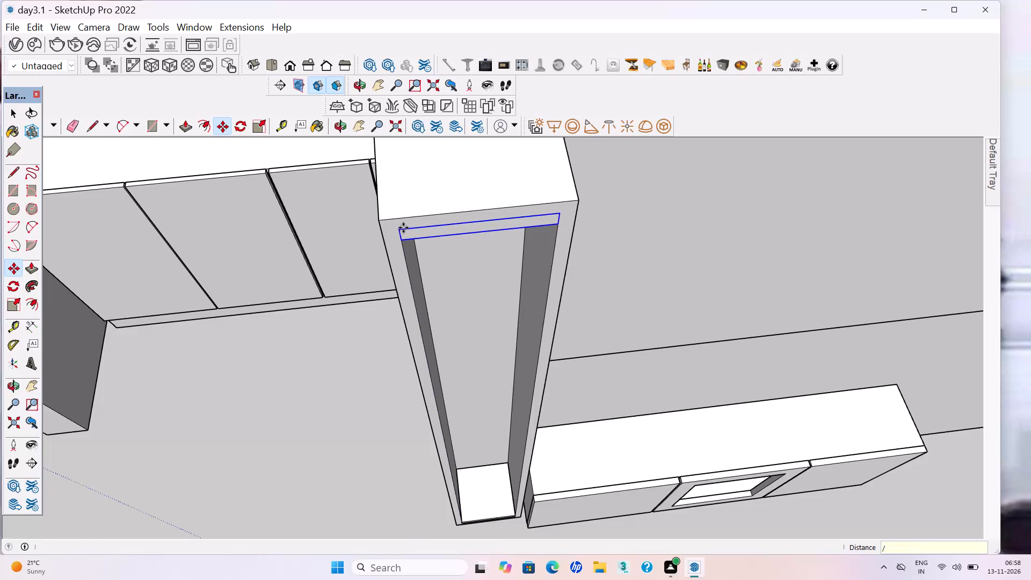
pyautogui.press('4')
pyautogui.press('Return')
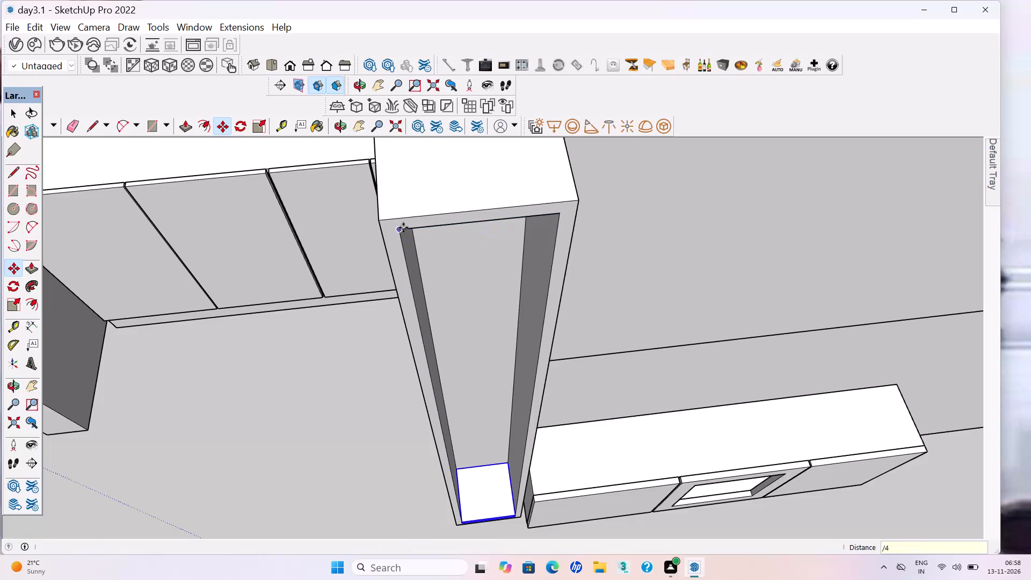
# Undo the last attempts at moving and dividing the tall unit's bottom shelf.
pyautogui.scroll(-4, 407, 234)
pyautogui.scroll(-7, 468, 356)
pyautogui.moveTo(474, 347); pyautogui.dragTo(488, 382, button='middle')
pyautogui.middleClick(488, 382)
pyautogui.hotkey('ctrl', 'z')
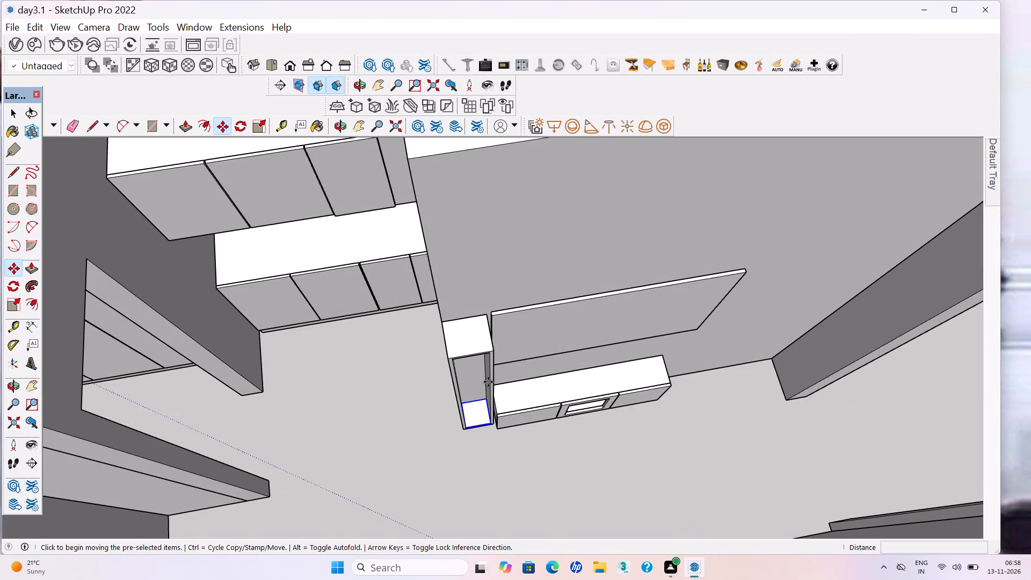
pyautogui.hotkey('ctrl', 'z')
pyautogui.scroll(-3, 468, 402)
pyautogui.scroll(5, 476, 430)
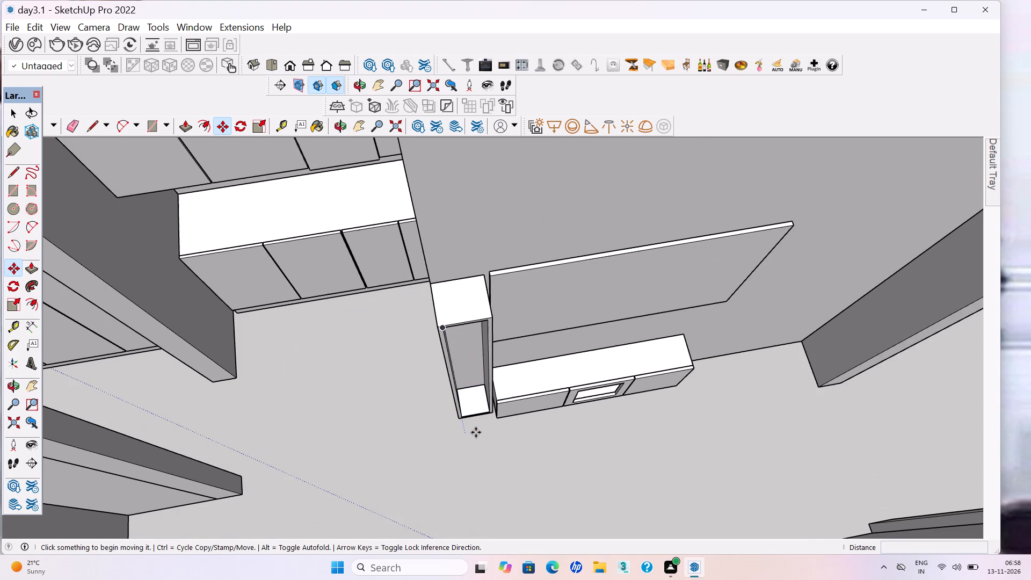
# Copy the bottom shelf from its front corner to the tall unit's inside top corner and divide the distance by 4.
pyautogui.press('space')
pyautogui.scroll(17, 475, 428)
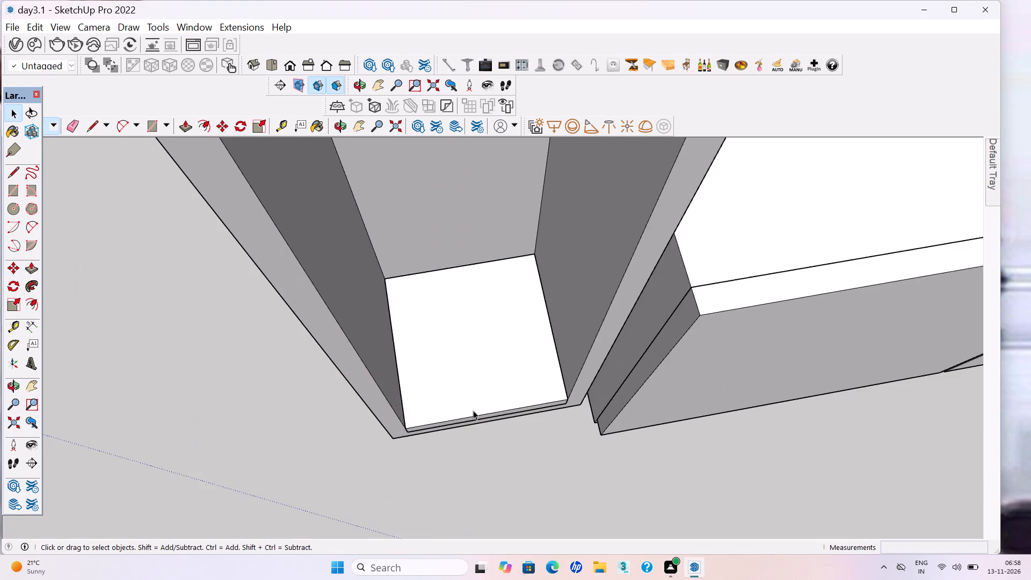
pyautogui.scroll(3, 473, 410)
pyautogui.moveTo(462, 397); pyautogui.dragTo(458, 361, button='middle')
pyautogui.click(405, 404)
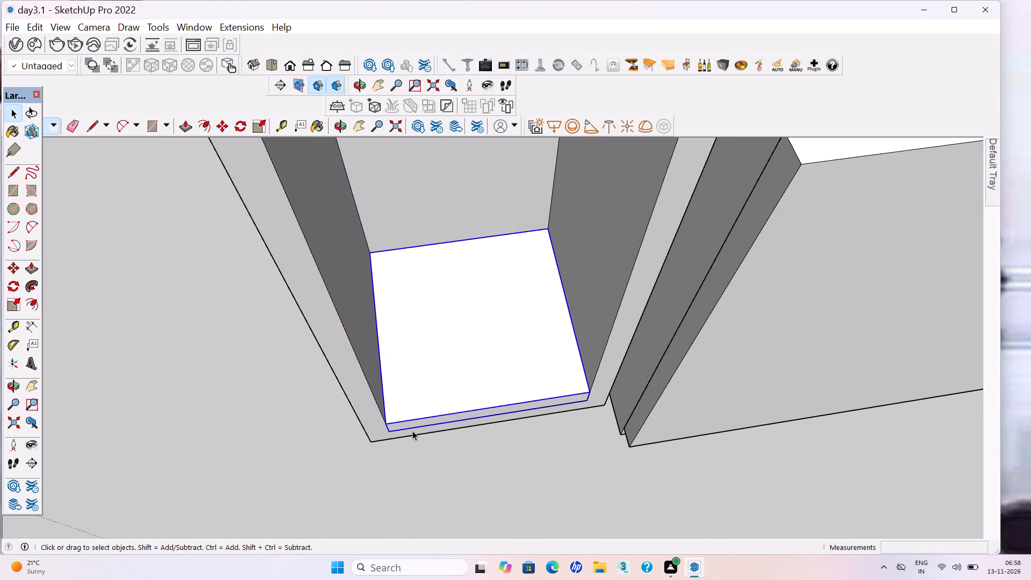
pyautogui.press('m')
pyautogui.click(389, 423)
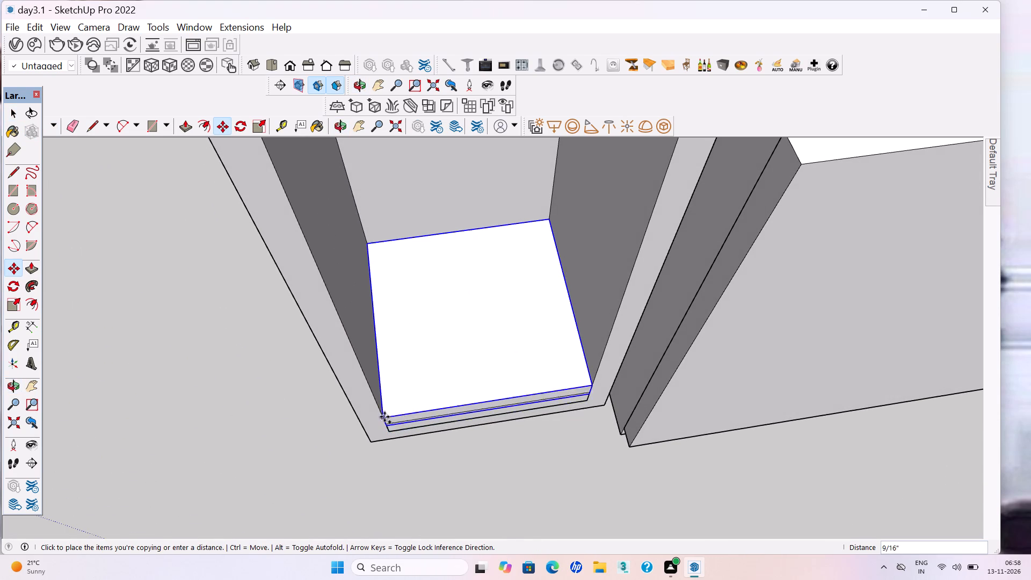
pyautogui.scroll(-9, 374, 397)
pyautogui.scroll(-9, 408, 440)
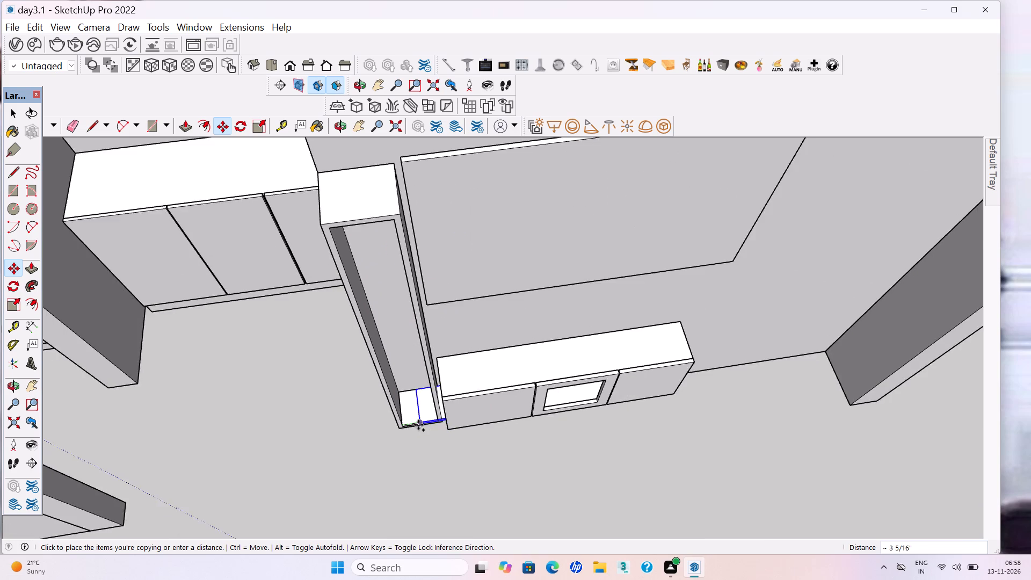
pyautogui.scroll(-3, 418, 425)
pyautogui.scroll(7, 365, 309)
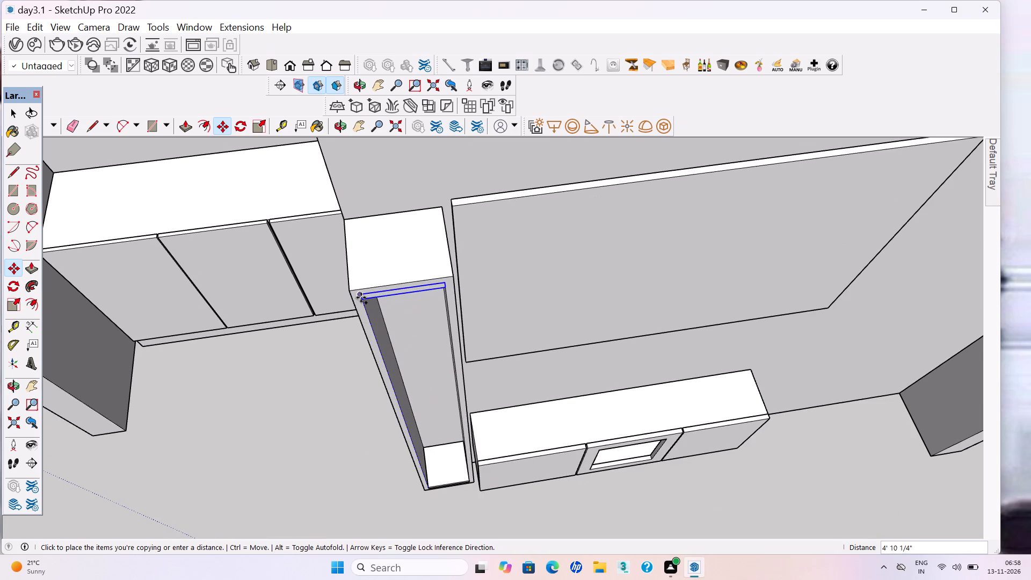
pyautogui.click(361, 298)
pyautogui.write('/4')
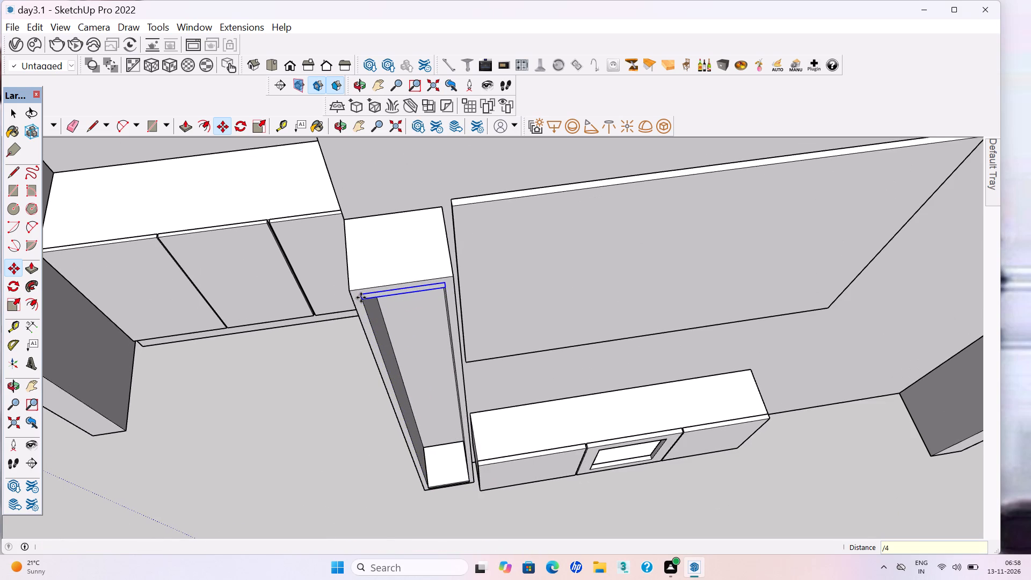
pyautogui.press('Return')
# Save the model with the evenly spaced shelves.
pyautogui.scroll(-4, 422, 327)
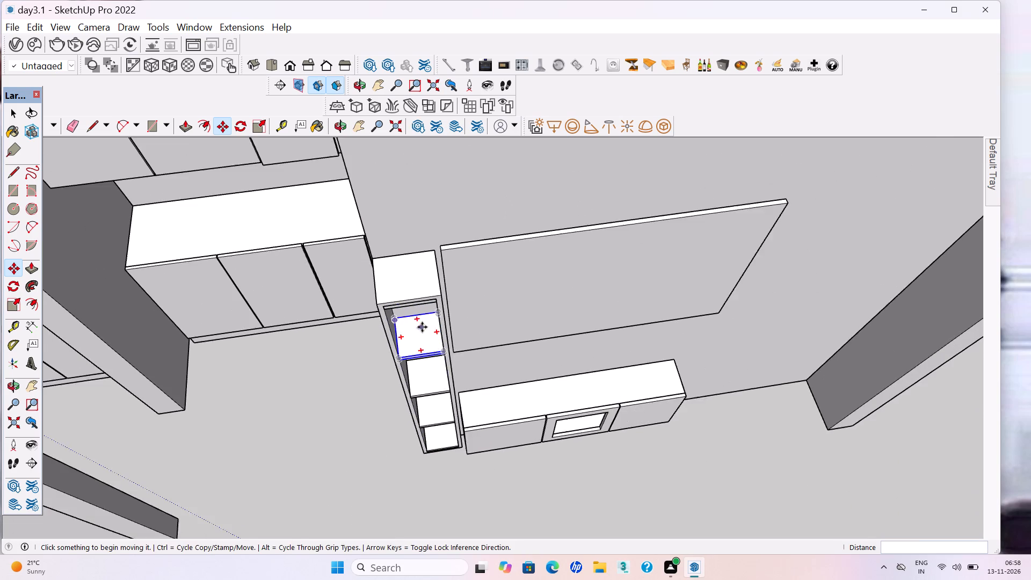
pyautogui.scroll(-5, 429, 373)
pyautogui.scroll(-6, 421, 425)
pyautogui.press('b')
pyautogui.click(738, 379)
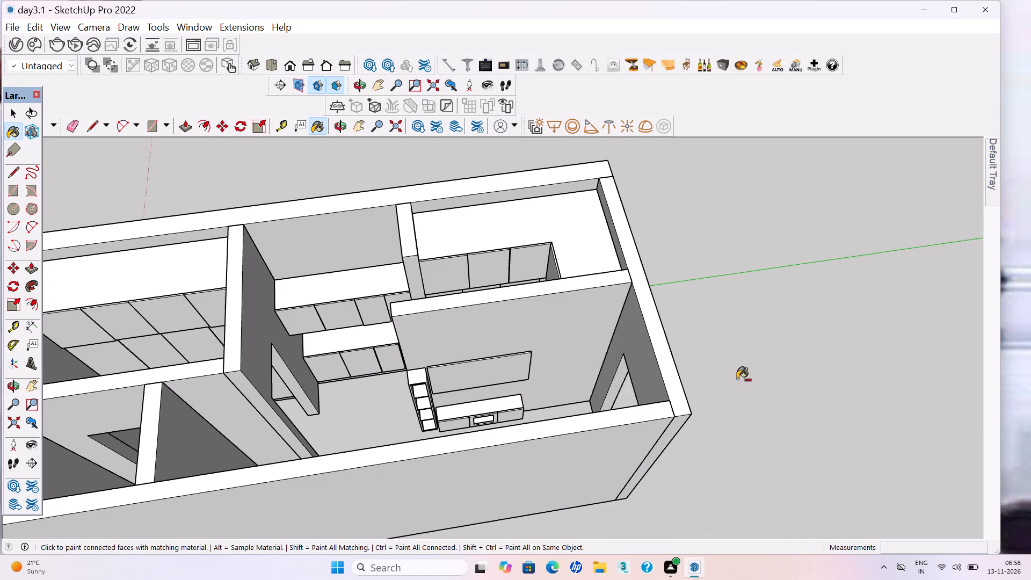
pyautogui.hotkey('ctrl', 's')
pyautogui.hotkey('ctrl', 's')
pyautogui.press('space')
# Delete the topmost shelf copy and the bottommost shelf inside the tall open unit.
pyautogui.scroll(4, 408, 414)
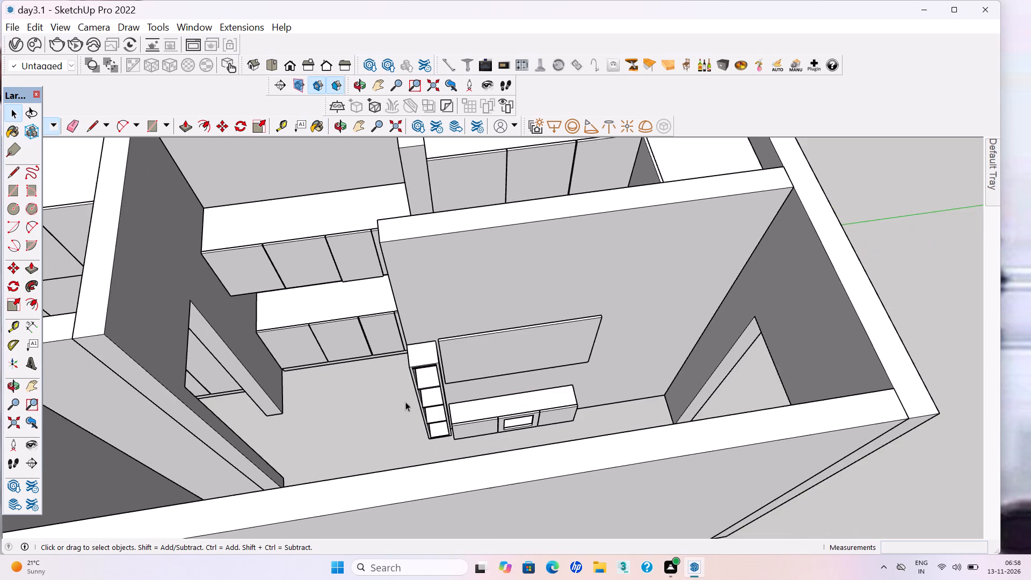
pyautogui.scroll(17, 413, 383)
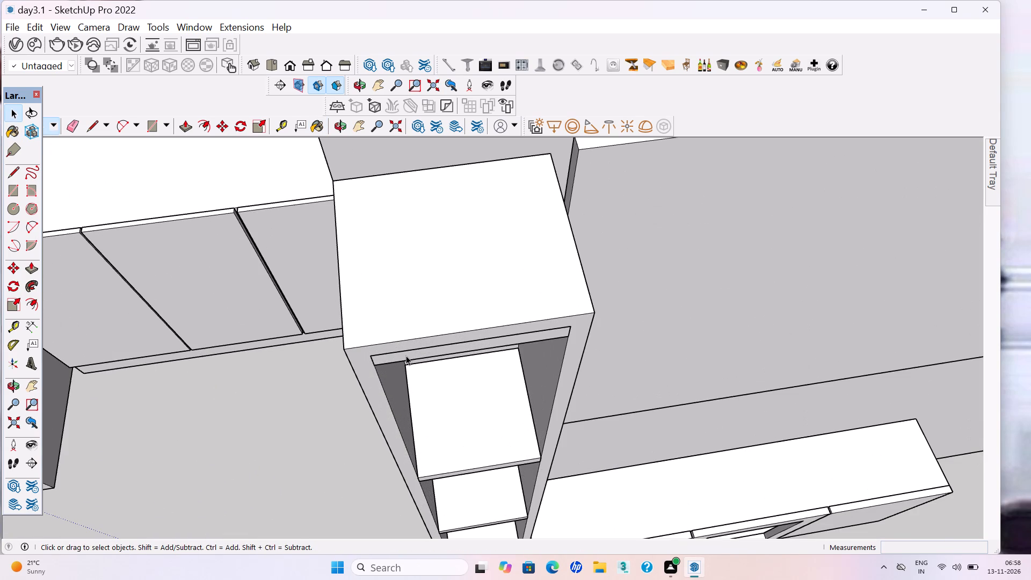
pyautogui.click(406, 356)
pyautogui.press('Delete')
pyautogui.scroll(-9, 471, 334)
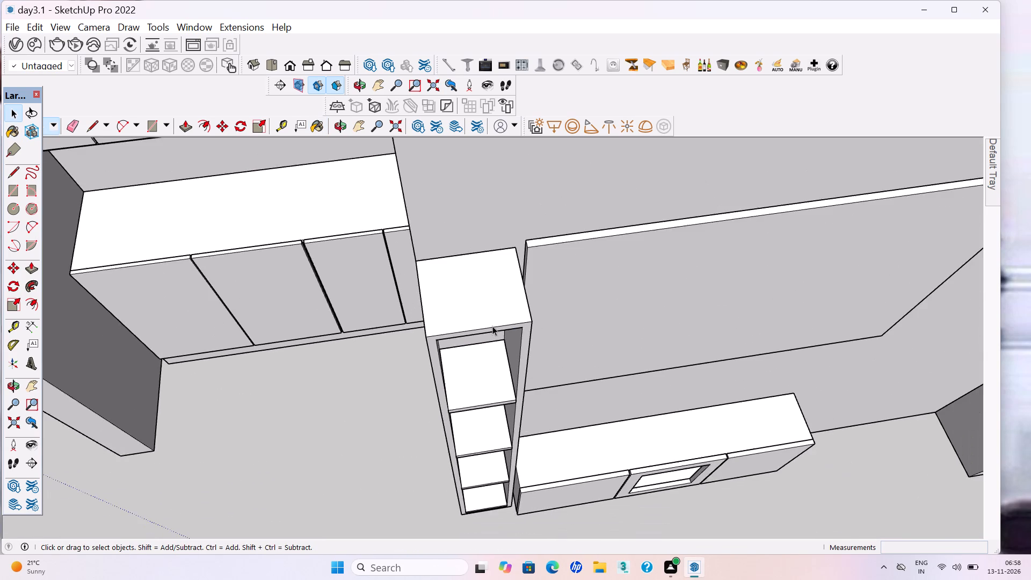
pyautogui.scroll(-3, 492, 340)
pyautogui.scroll(9, 475, 475)
pyautogui.click(472, 477)
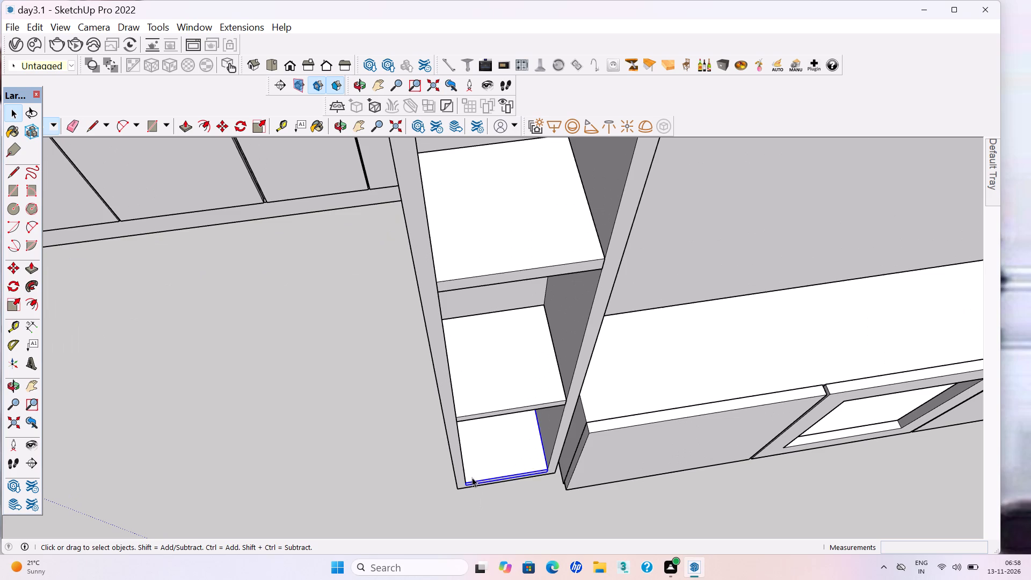
pyautogui.press('Delete')
# Examine the tall unit's inside bottom and remaining shelves from the front.
pyautogui.scroll(-2, 475, 477)
pyautogui.moveTo(482, 477); pyautogui.dragTo(526, 443, button='middle')
pyautogui.scroll(2, 521, 479)
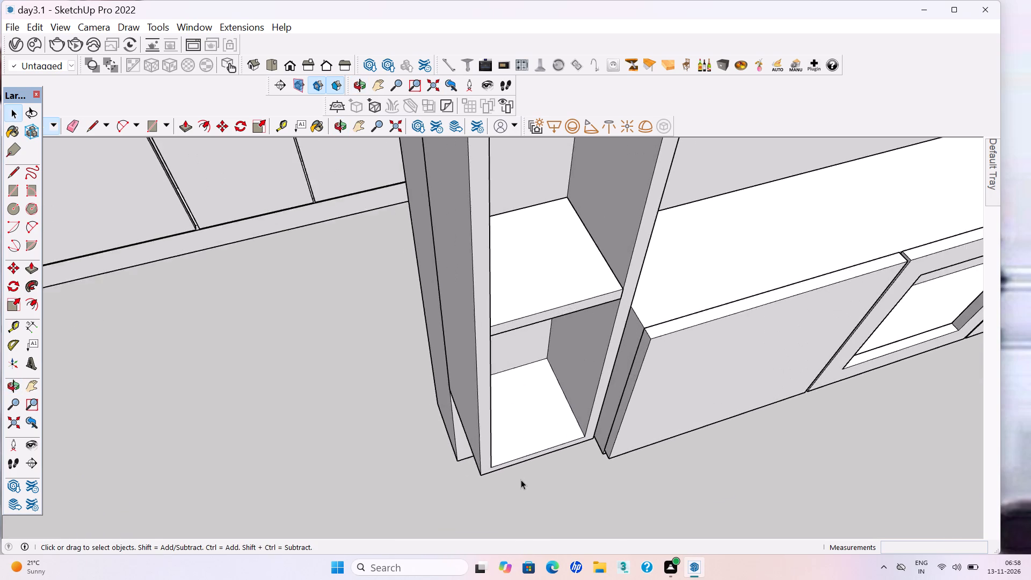
pyautogui.scroll(4, 521, 480)
pyautogui.scroll(-8, 521, 502)
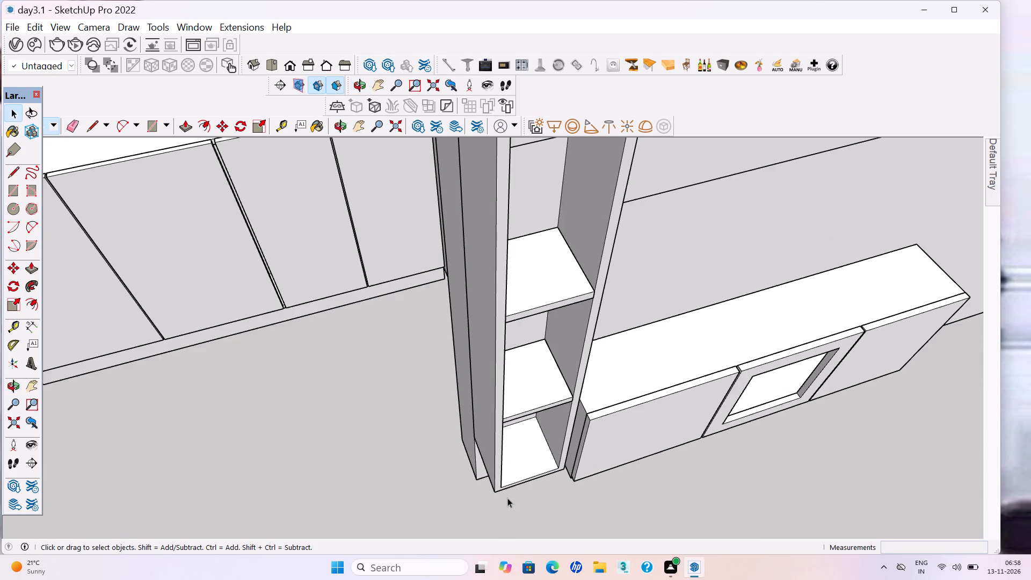
pyautogui.scroll(-7, 507, 498)
# Draw a rectangle over the tall open unit's front, from its top outer corner to the opposite bottom corner.
pyautogui.moveTo(556, 396); pyautogui.dragTo(510, 391, button='middle')
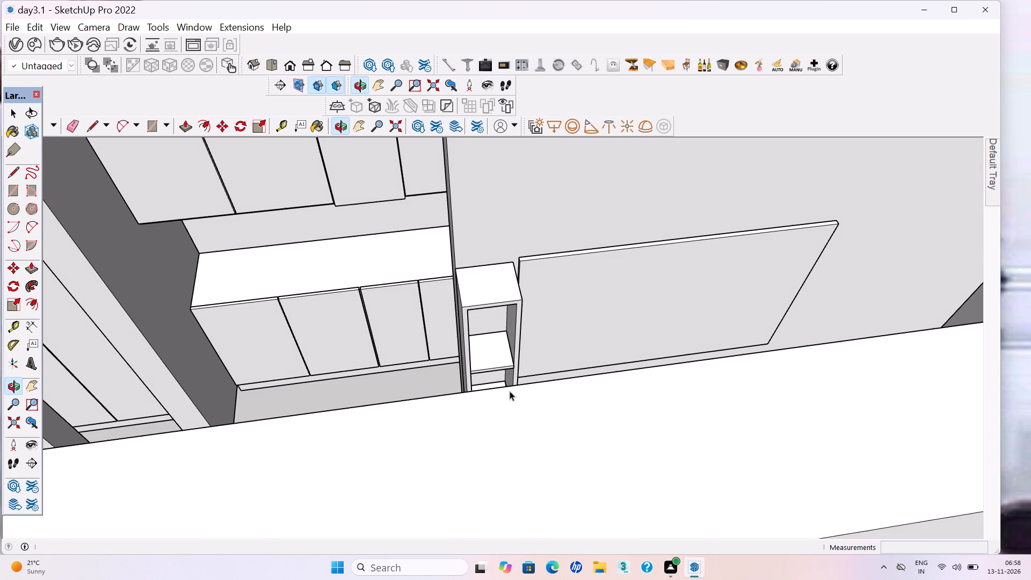
pyautogui.press('r')
pyautogui.scroll(8, 482, 320)
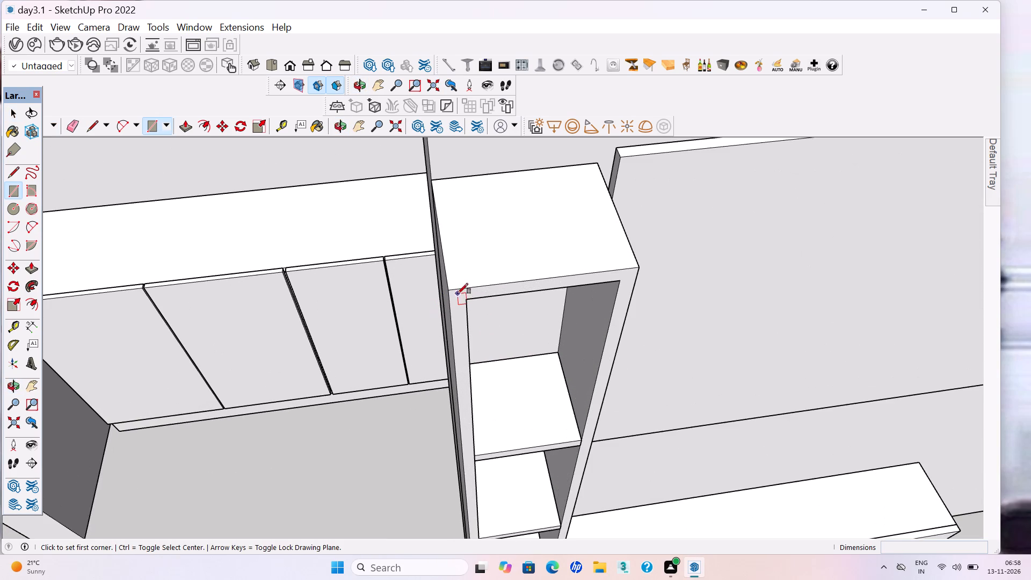
pyautogui.click(450, 291)
pyautogui.scroll(-6, 470, 291)
pyautogui.scroll(-4, 532, 324)
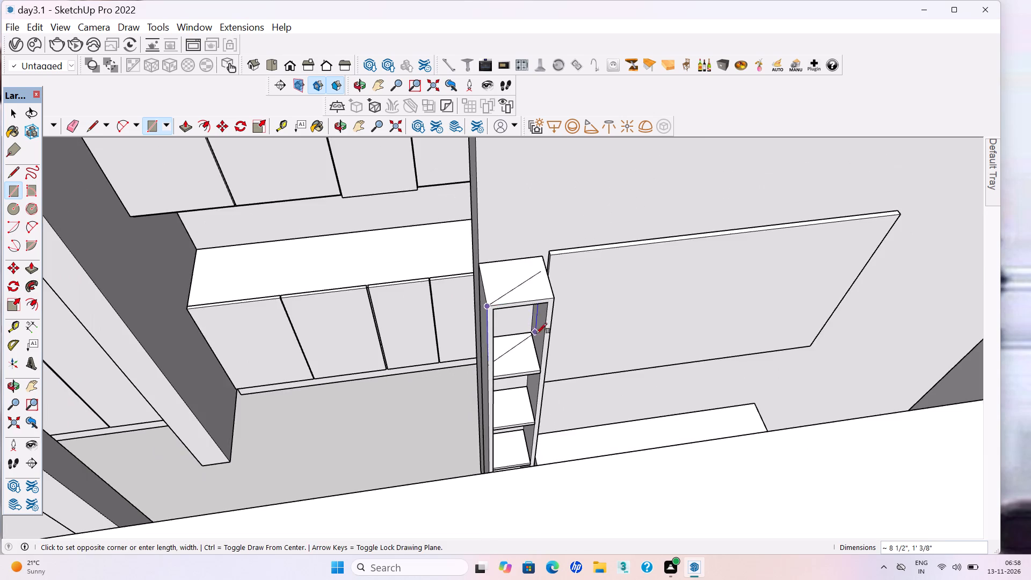
pyautogui.scroll(-2, 540, 337)
pyautogui.moveTo(560, 395); pyautogui.dragTo(572, 425, button='middle')
pyautogui.scroll(6, 534, 392)
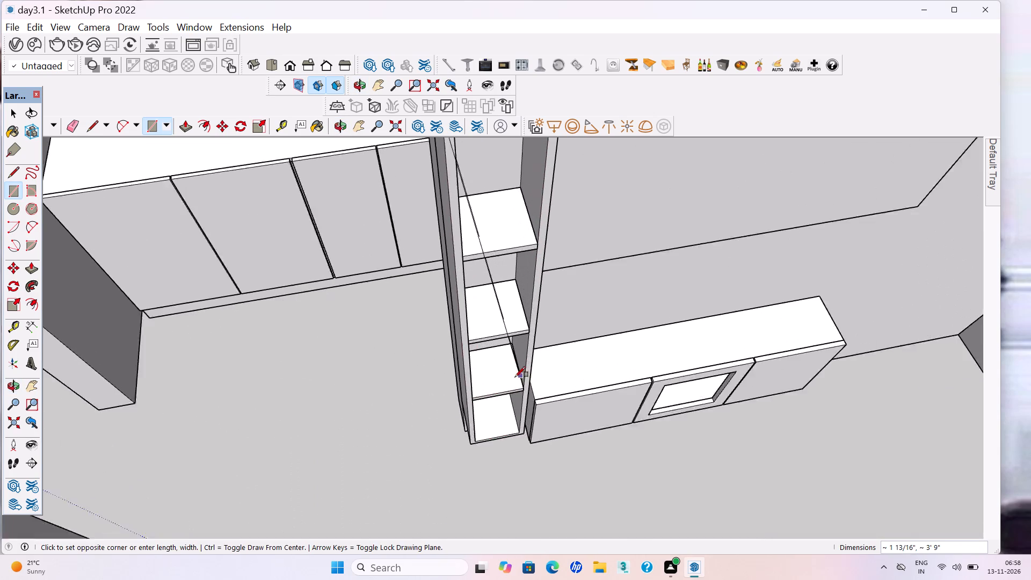
pyautogui.scroll(6, 515, 377)
pyautogui.scroll(1, 524, 460)
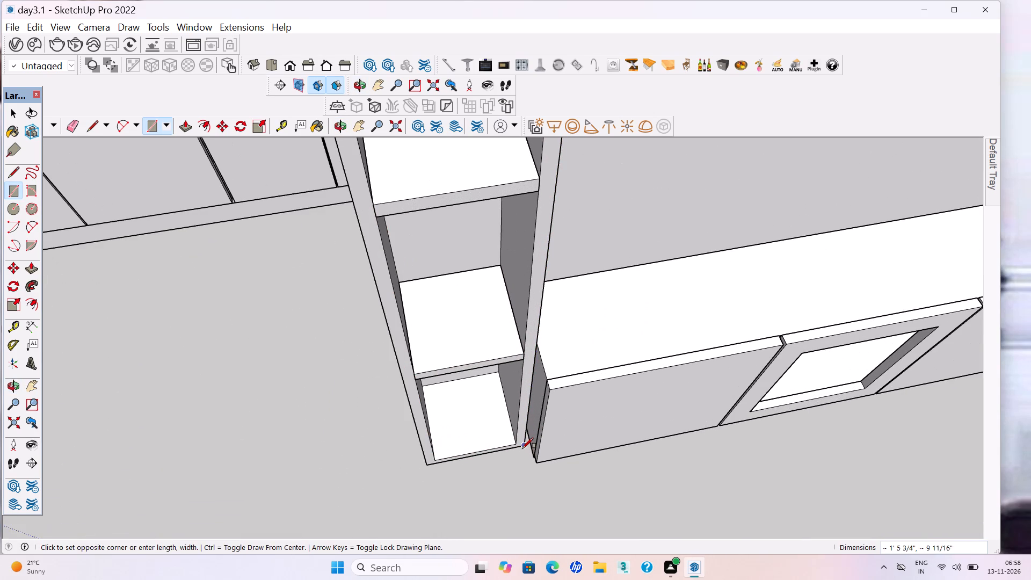
pyautogui.click(524, 447)
# Push/Pull the rectangle covering the tall unit's front outward by 18 mm to form a door.
pyautogui.scroll(-7, 503, 479)
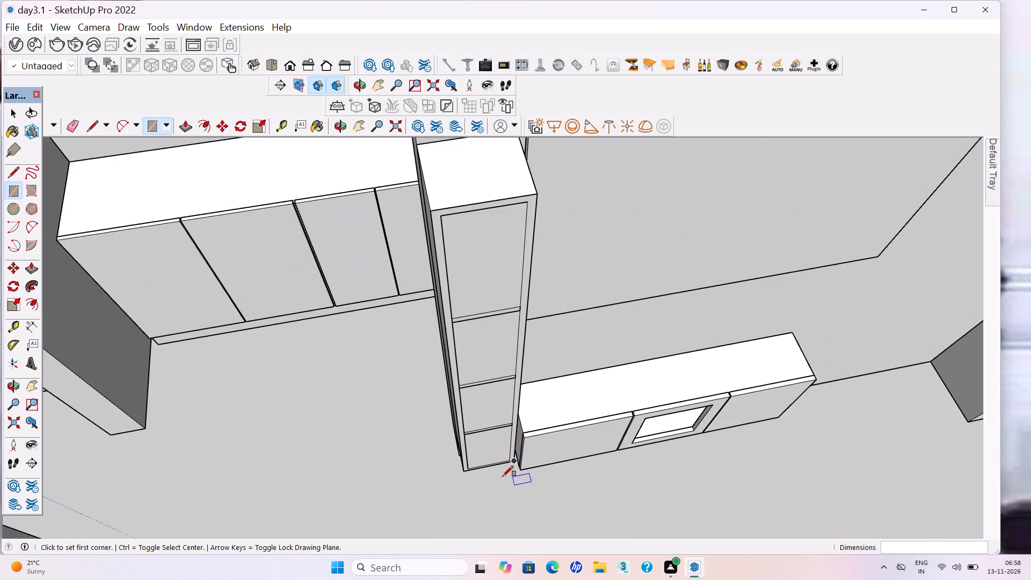
pyautogui.scroll(-3, 503, 476)
pyautogui.press('p')
pyautogui.click(486, 311)
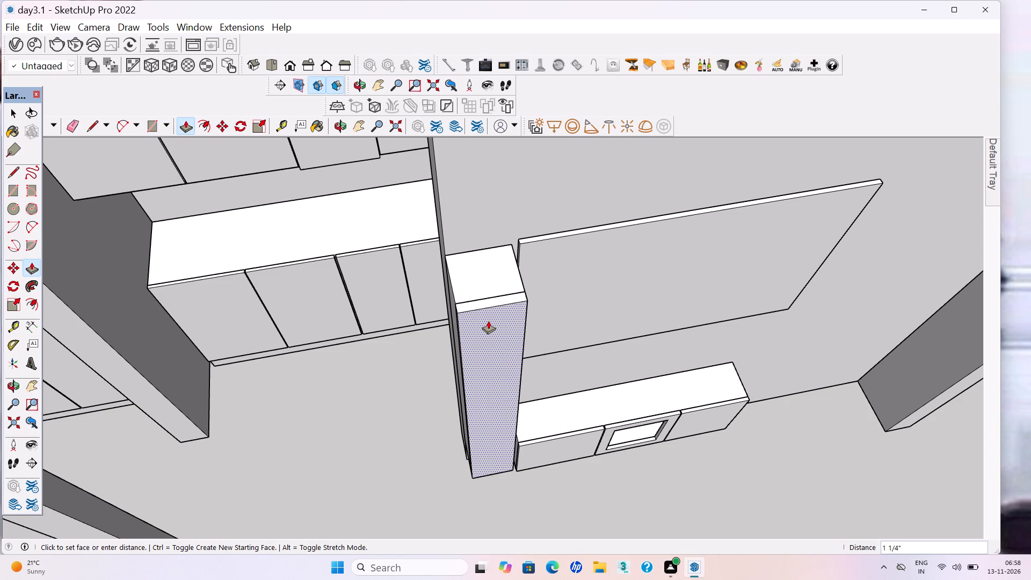
pyautogui.write('18mm')
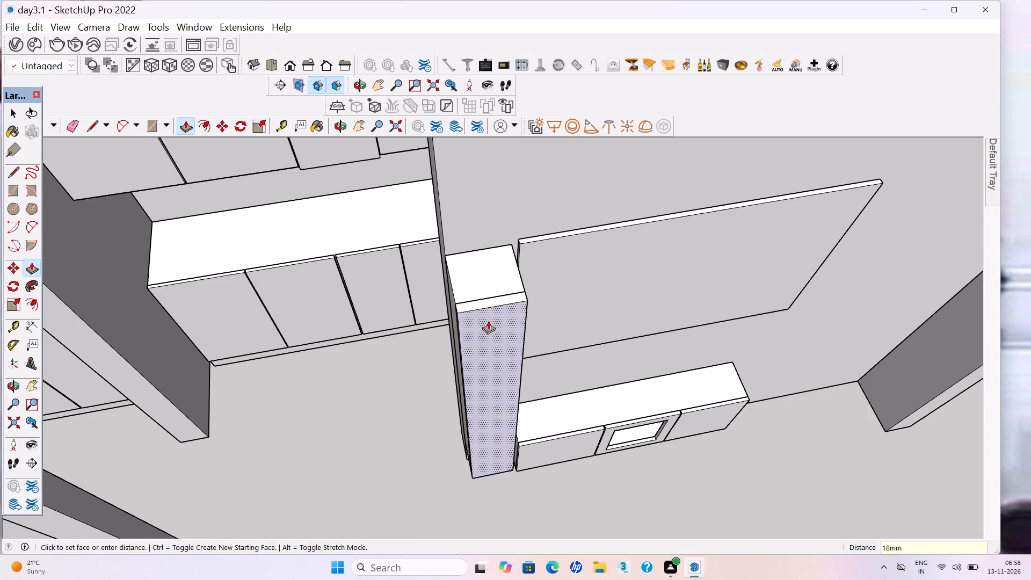
pyautogui.press('Return')
pyautogui.press('space')
# Make the tall unit's new door a group and open that group for editing.
pyautogui.scroll(4, 489, 346)
pyautogui.tripleClick(482, 364)
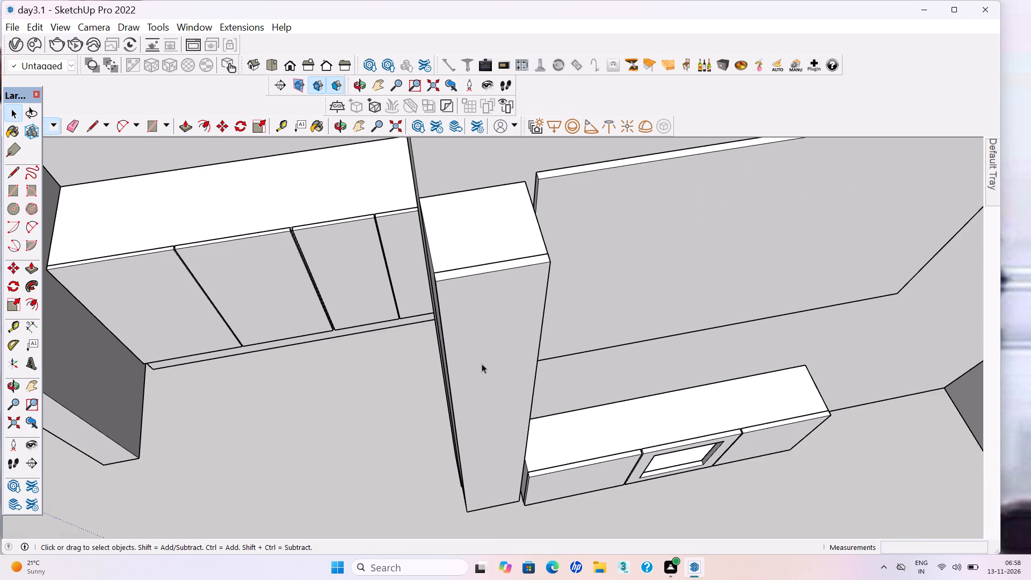
pyautogui.rightClick(482, 364)
pyautogui.click(525, 200)
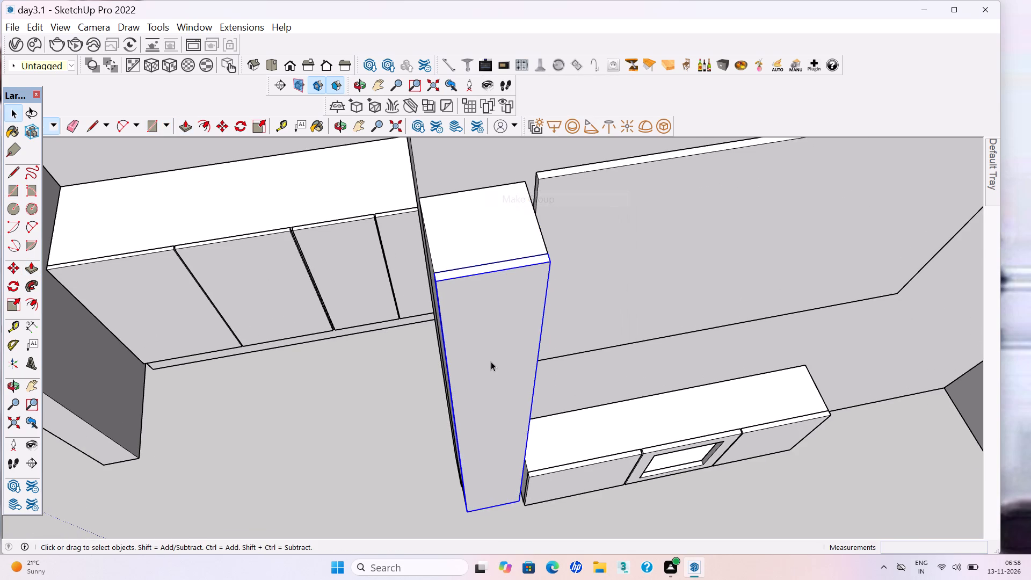
pyautogui.doubleClick(491, 376)
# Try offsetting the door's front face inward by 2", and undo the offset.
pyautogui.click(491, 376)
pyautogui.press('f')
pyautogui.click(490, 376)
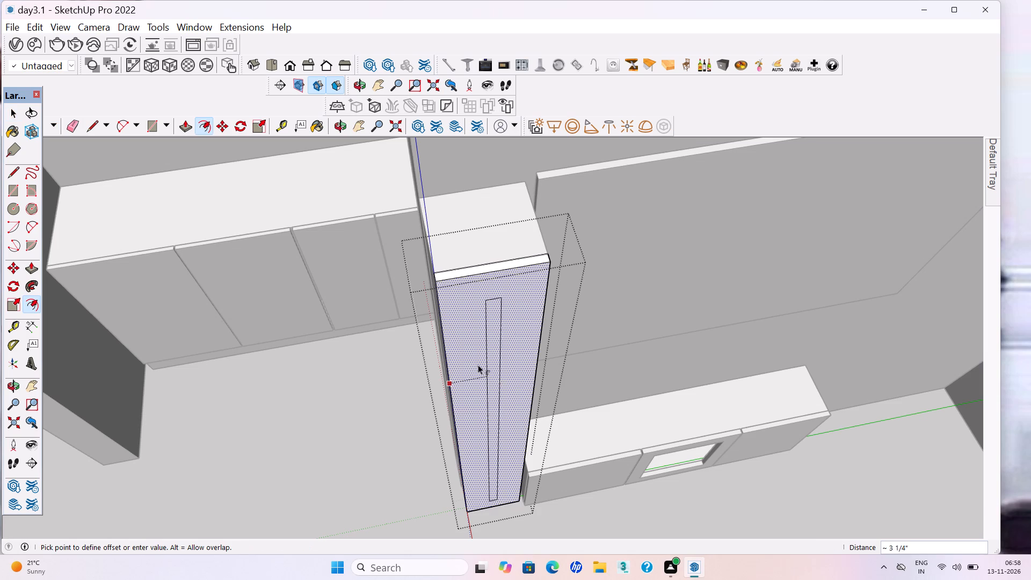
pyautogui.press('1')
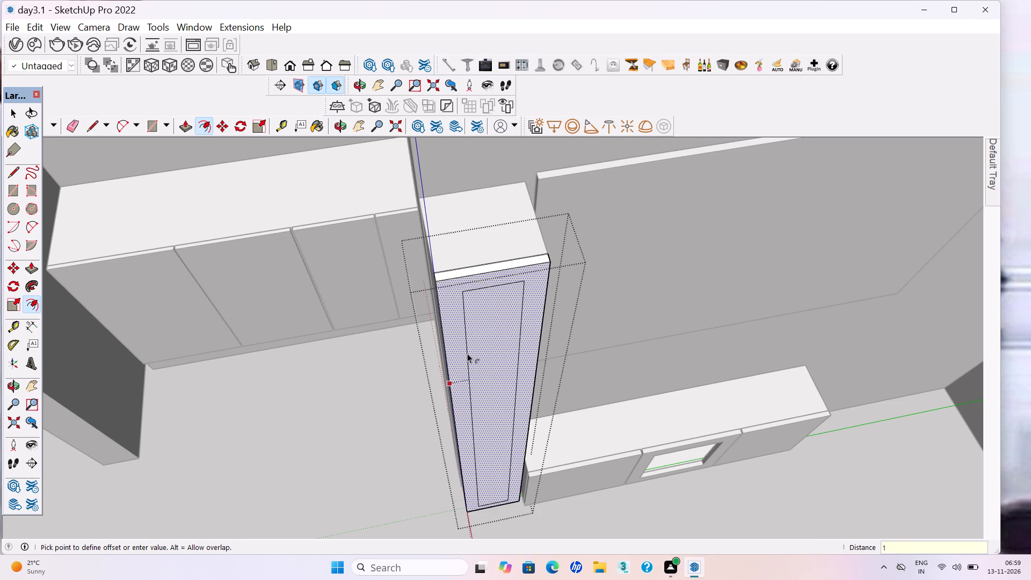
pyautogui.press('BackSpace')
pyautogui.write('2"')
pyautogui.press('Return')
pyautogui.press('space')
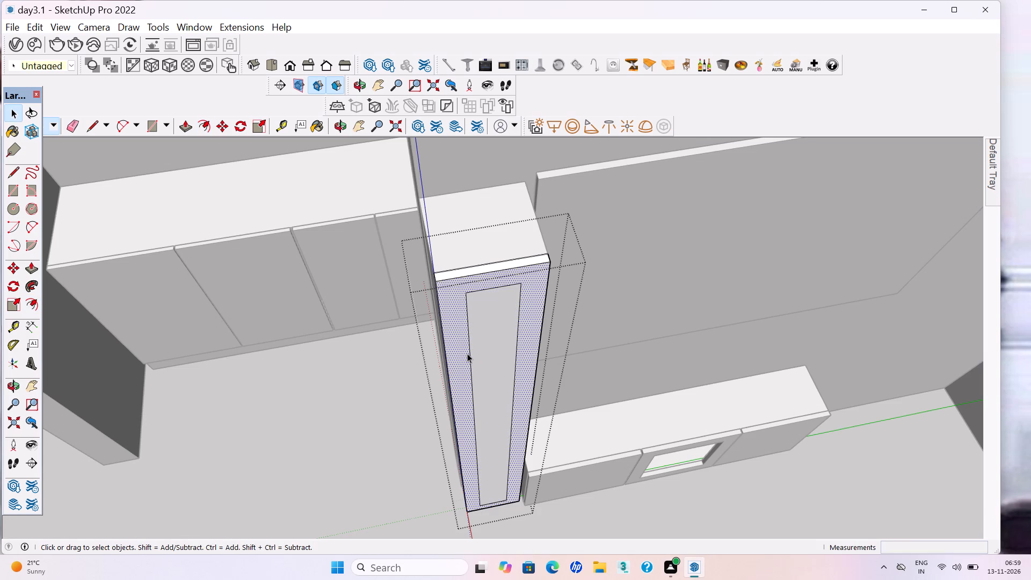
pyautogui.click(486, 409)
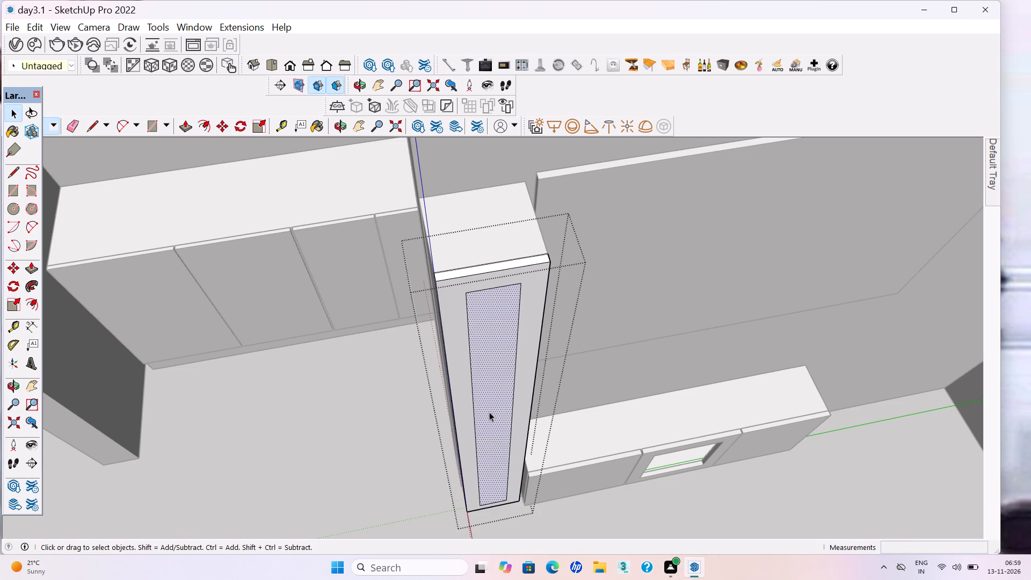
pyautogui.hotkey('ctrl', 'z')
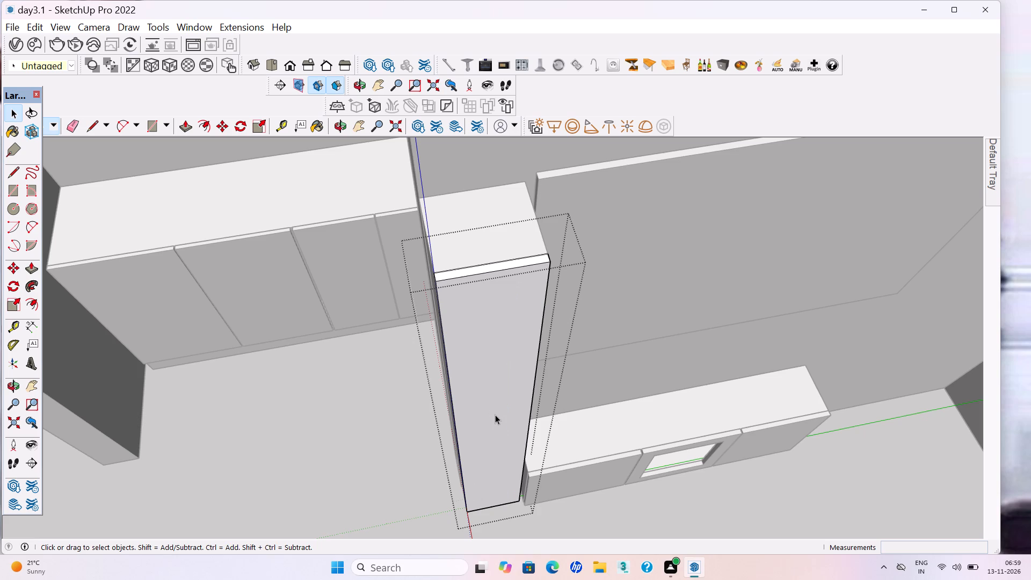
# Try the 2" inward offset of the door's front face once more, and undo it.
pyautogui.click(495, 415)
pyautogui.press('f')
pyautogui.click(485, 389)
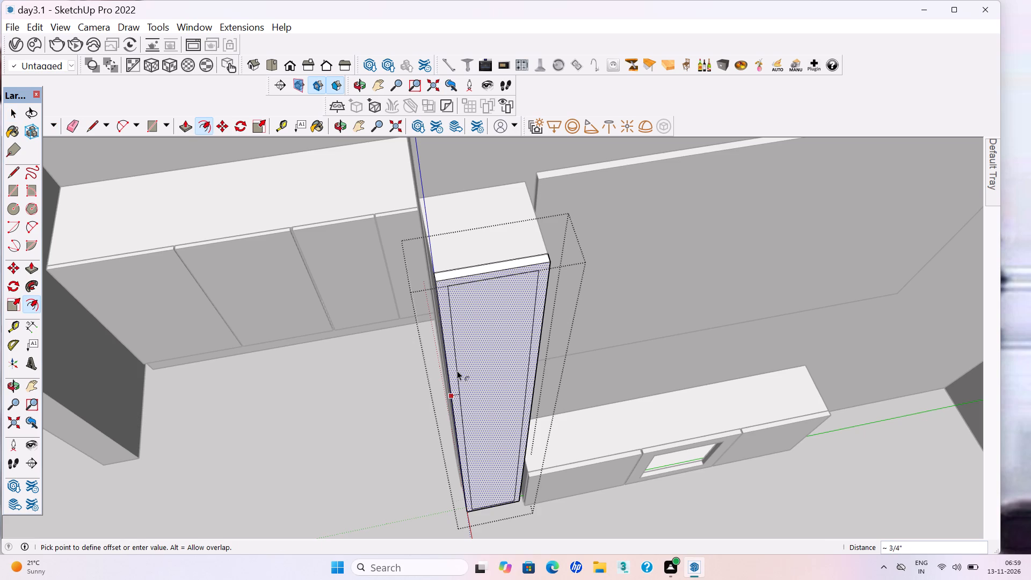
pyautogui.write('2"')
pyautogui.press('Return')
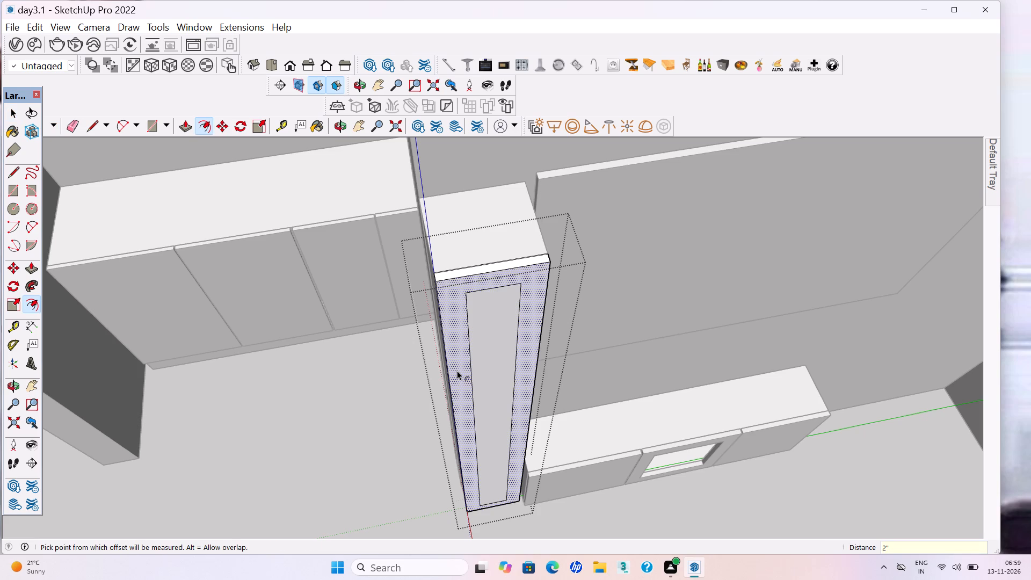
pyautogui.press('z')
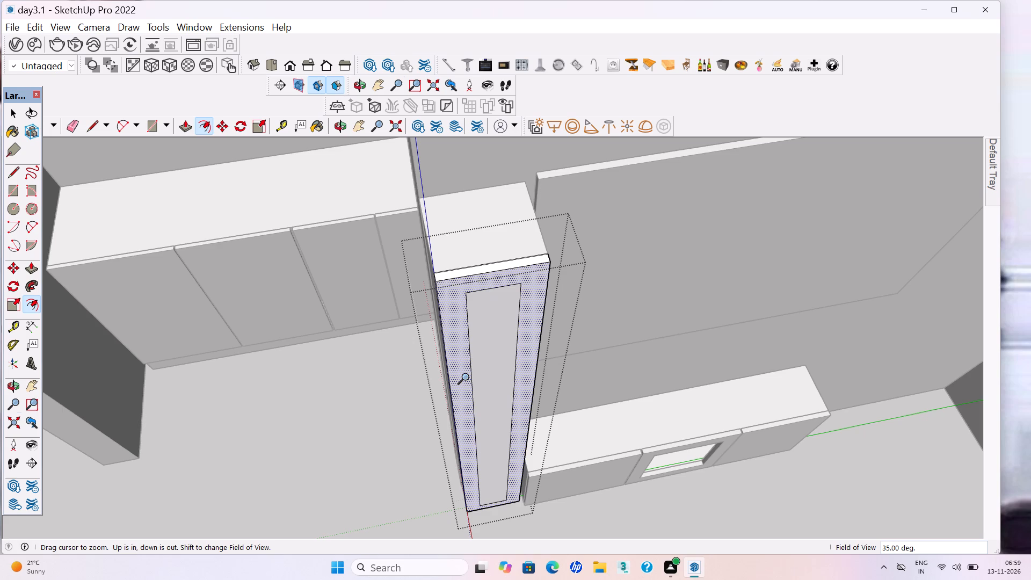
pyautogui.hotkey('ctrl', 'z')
# Offset the outline of the door's front face inward by about 7/8".
pyautogui.press('f')
pyautogui.click(485, 352)
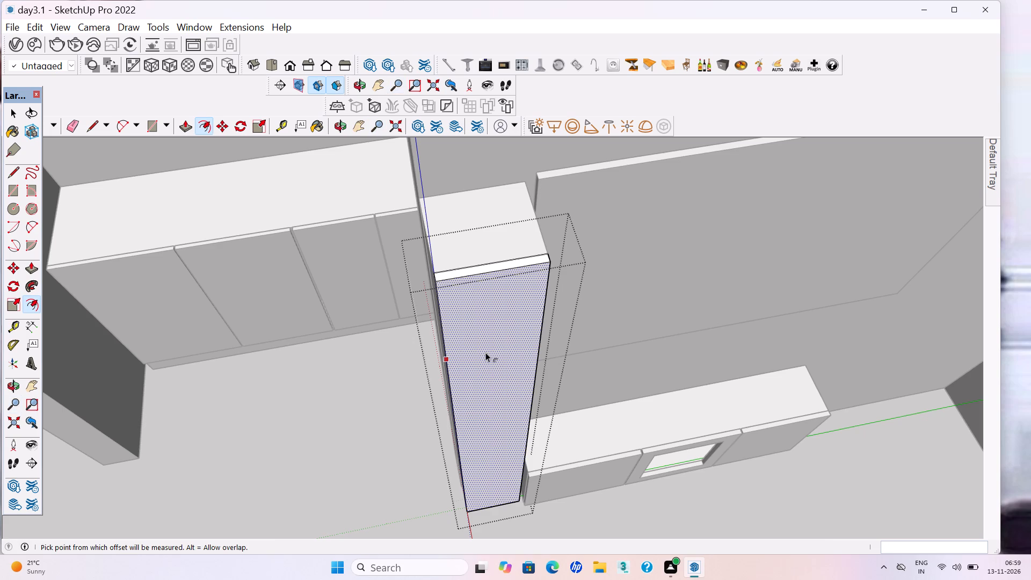
pyautogui.hotkey('ctrl', 'z')
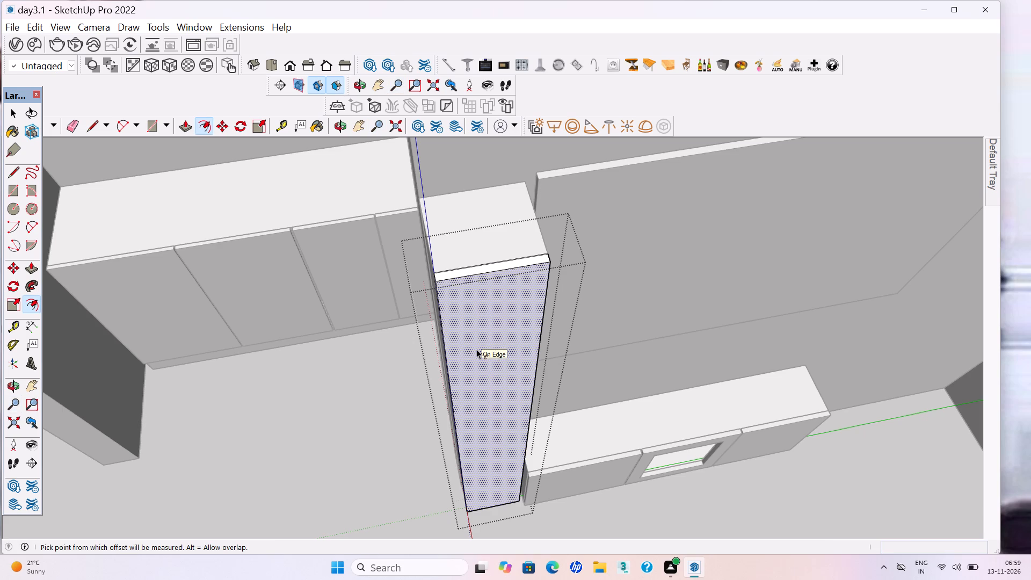
pyautogui.click(469, 358)
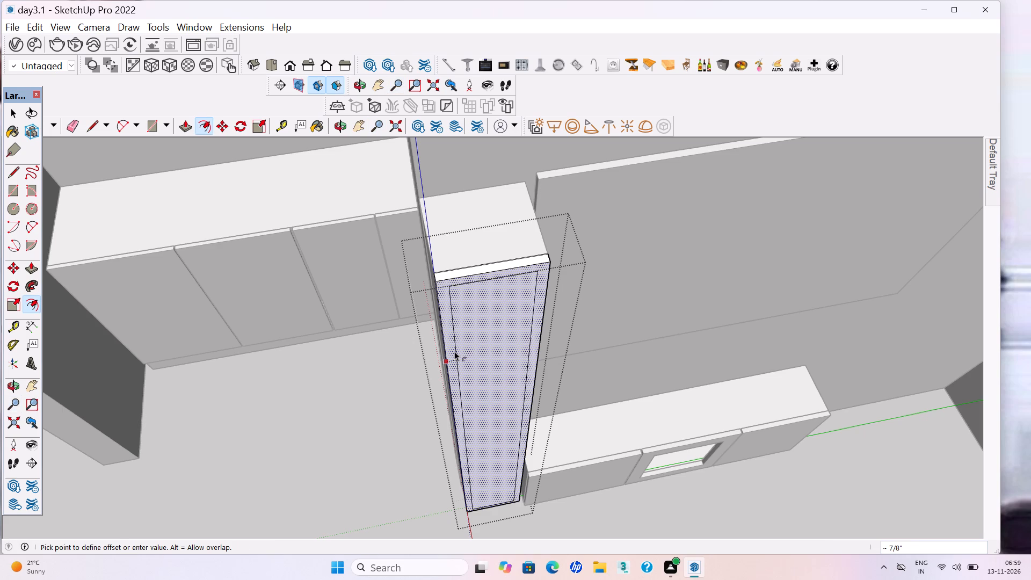
pyautogui.click(454, 351)
# Push the door's inner face back about 11/16" through its thickness to leave an open frame, and close the group.
pyautogui.press('space')
pyautogui.click(502, 383)
pyautogui.press('p')
pyautogui.click(505, 388)
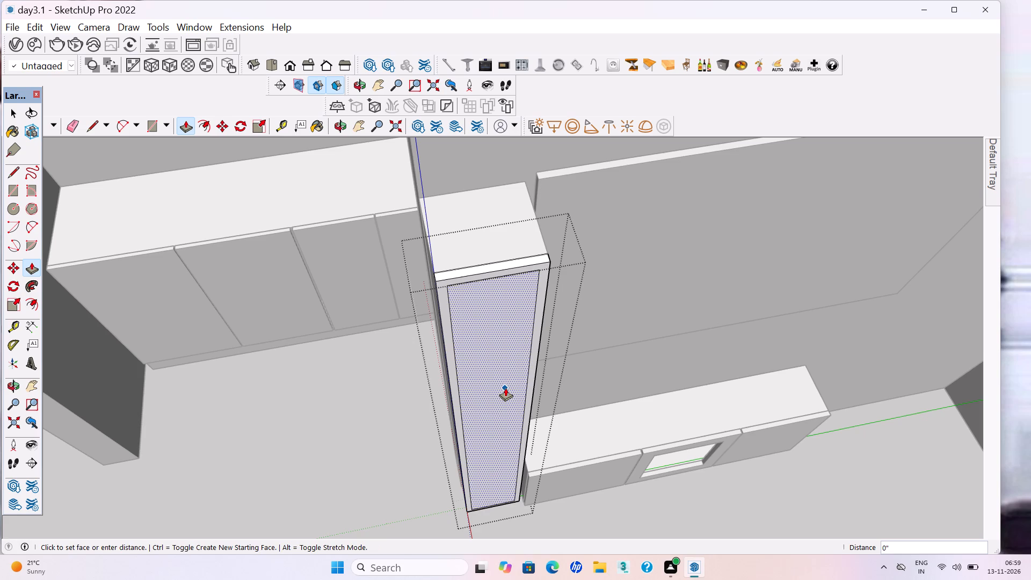
pyautogui.click(479, 378)
pyautogui.scroll(-11, 469, 405)
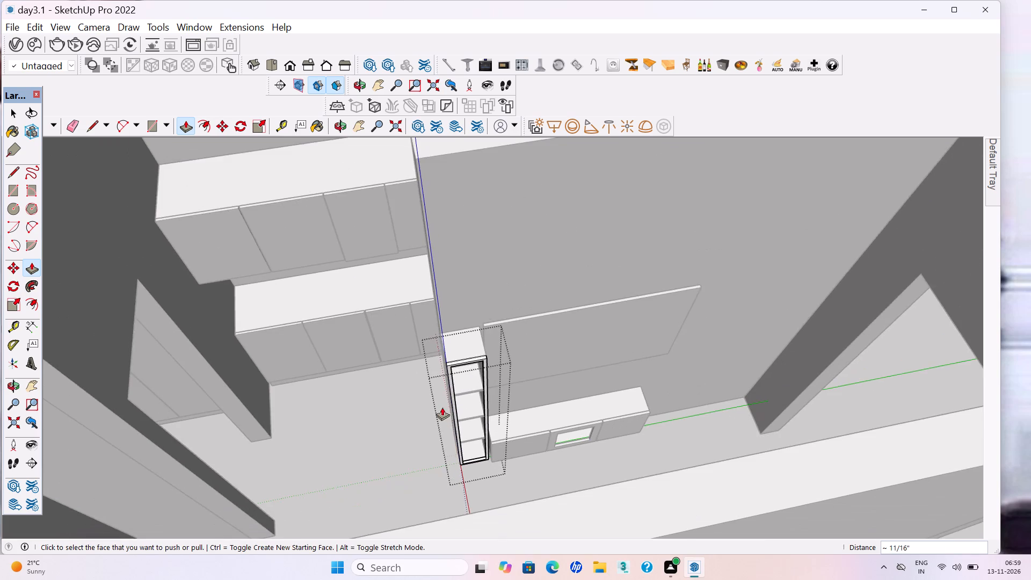
pyautogui.scroll(-15, 445, 414)
pyautogui.press('space')
pyautogui.click(794, 302)
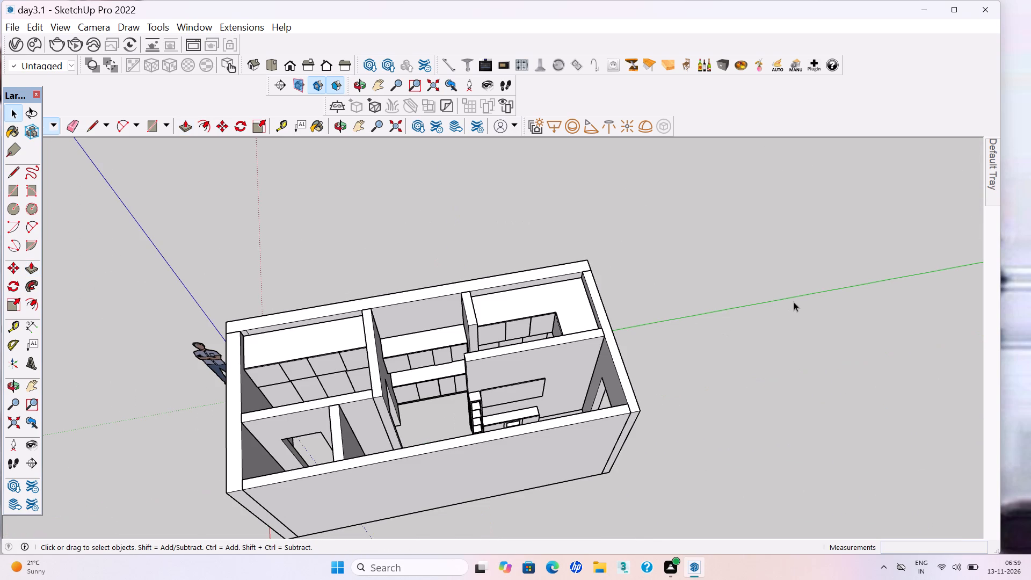
# Save the model with the tall unit's framed door.
pyautogui.hotkey('ctrl', 's')
pyautogui.hotkey('ctrl', 's')
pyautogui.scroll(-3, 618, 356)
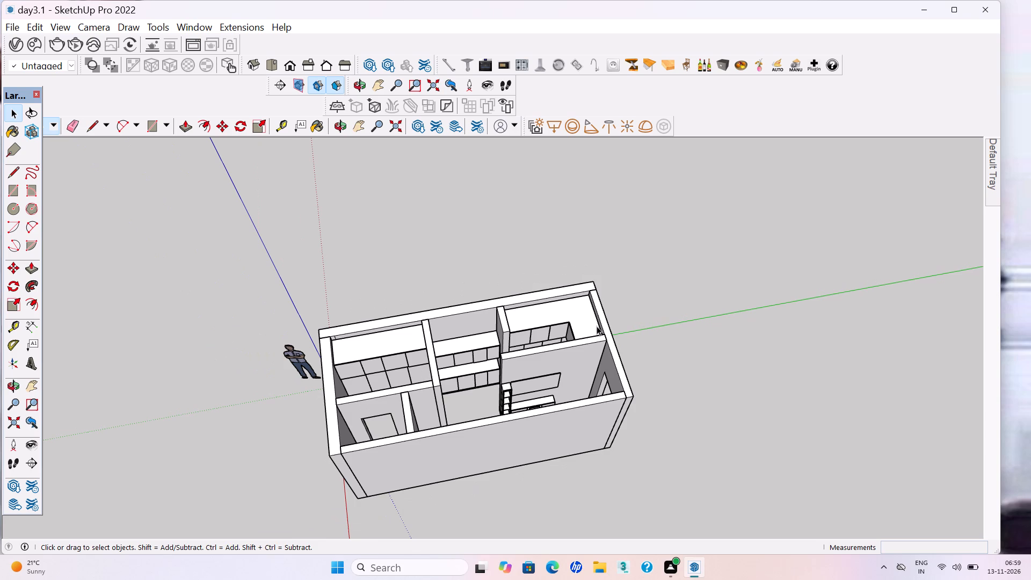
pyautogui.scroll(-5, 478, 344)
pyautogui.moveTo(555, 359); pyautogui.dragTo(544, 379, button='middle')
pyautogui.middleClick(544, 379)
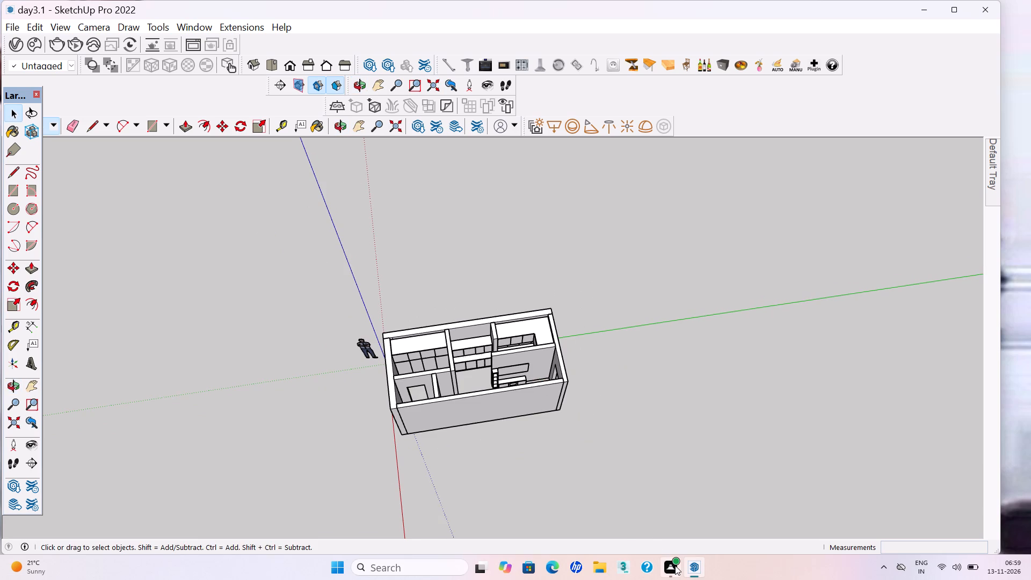
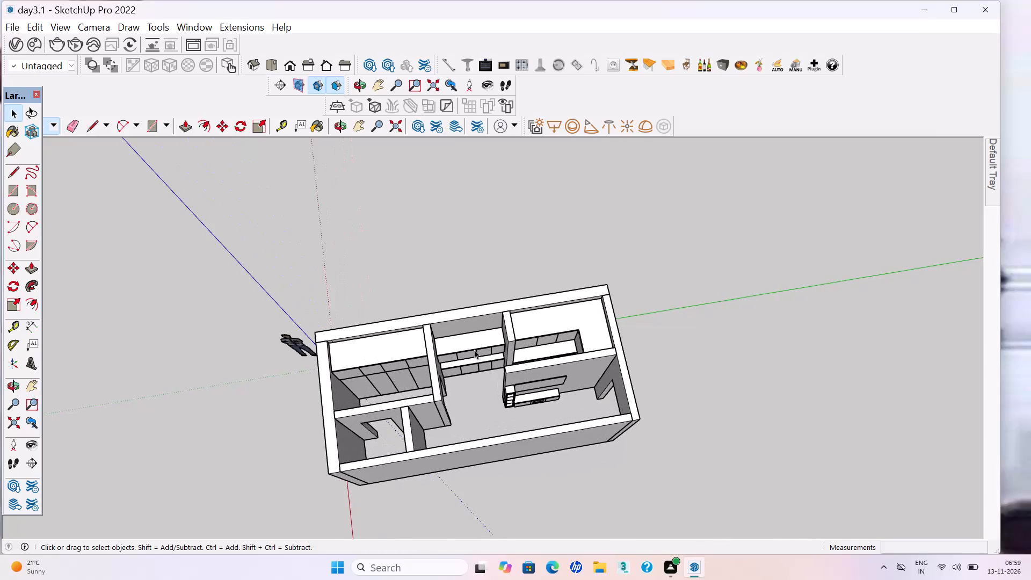
# Place a guide on the floor 11" out from the base of the short wall segment beside the partition.
pyautogui.scroll(2, 432, 423)
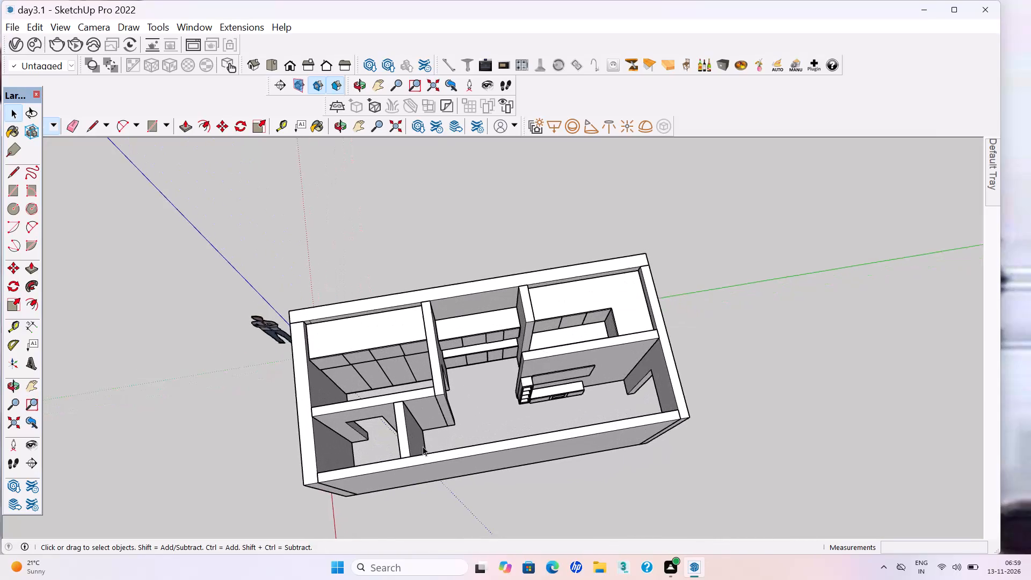
pyautogui.scroll(9, 423, 446)
pyautogui.moveTo(419, 421); pyautogui.dragTo(398, 401, button='middle')
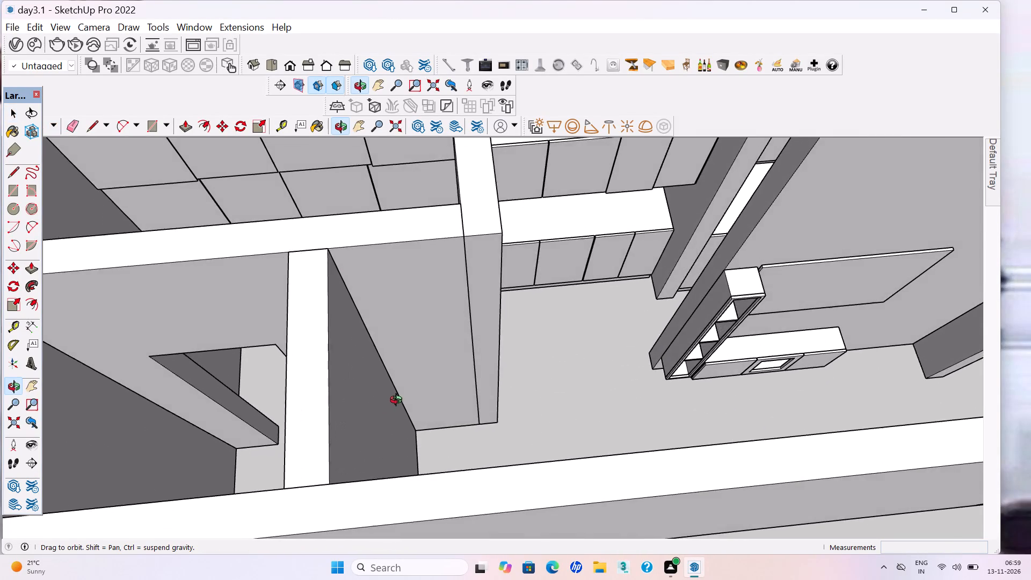
pyautogui.moveTo(398, 401); pyautogui.dragTo(406, 414, button='middle')
pyautogui.middleClick(406, 414)
pyautogui.scroll(3, 420, 413)
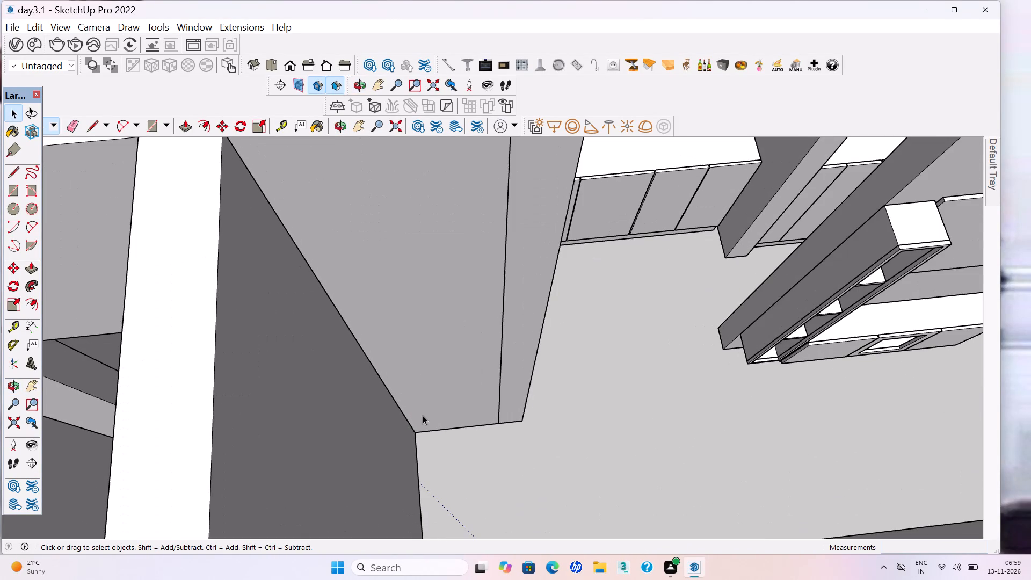
pyautogui.scroll(-1, 478, 451)
pyautogui.moveTo(475, 451); pyautogui.dragTo(466, 443, button='middle')
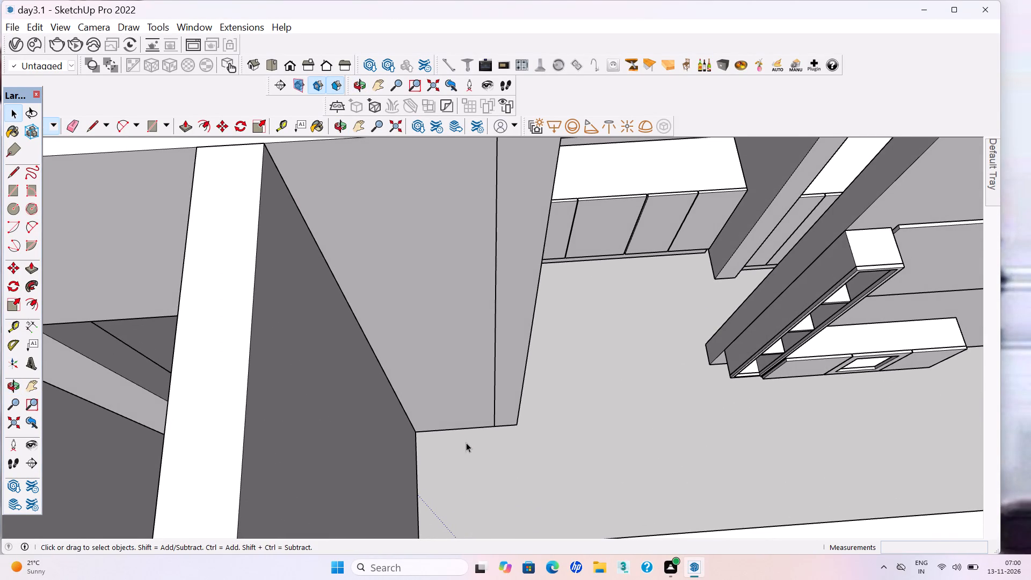
pyautogui.press('t')
pyautogui.click(454, 428)
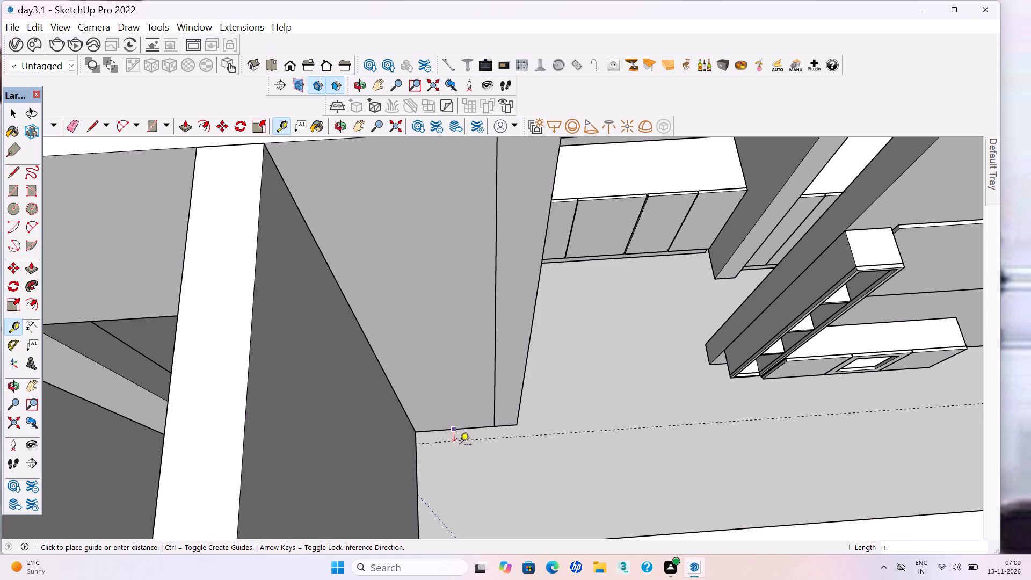
pyautogui.click(454, 471)
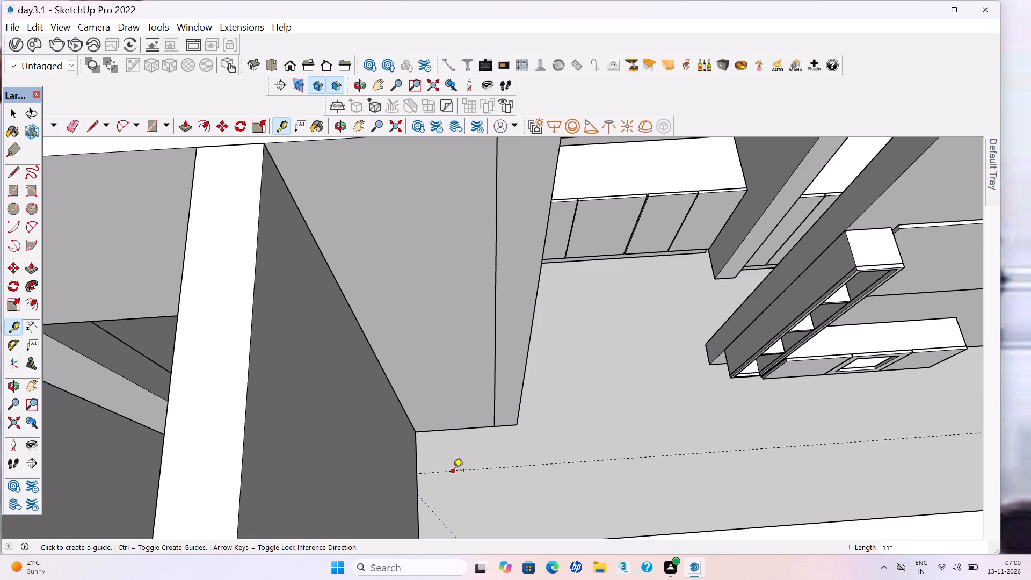
# Draw a 1' 9 1/16" by 11" rectangle on the floor between the wall corner and the guide, and group it.
pyautogui.press('r')
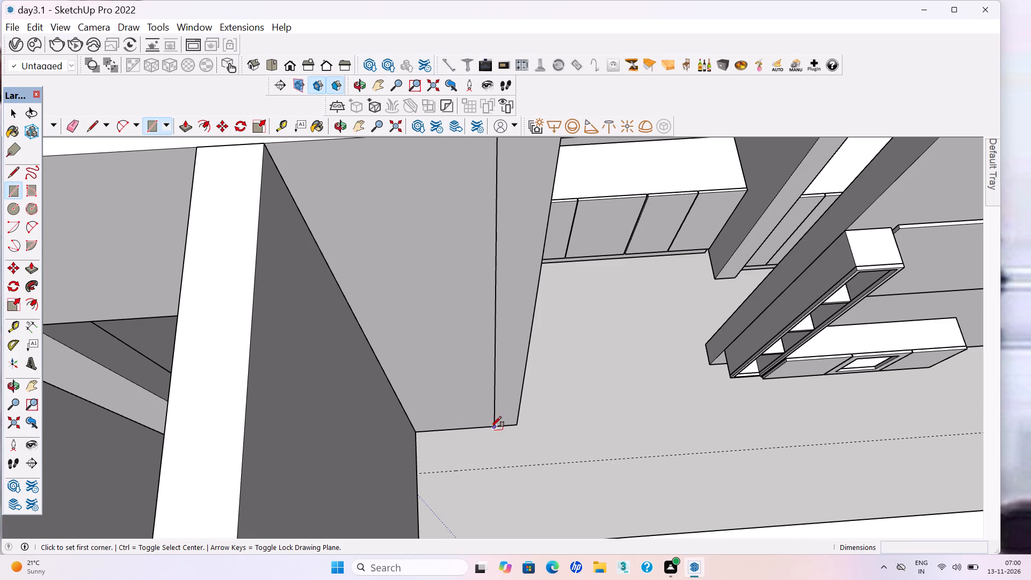
pyautogui.click(491, 427)
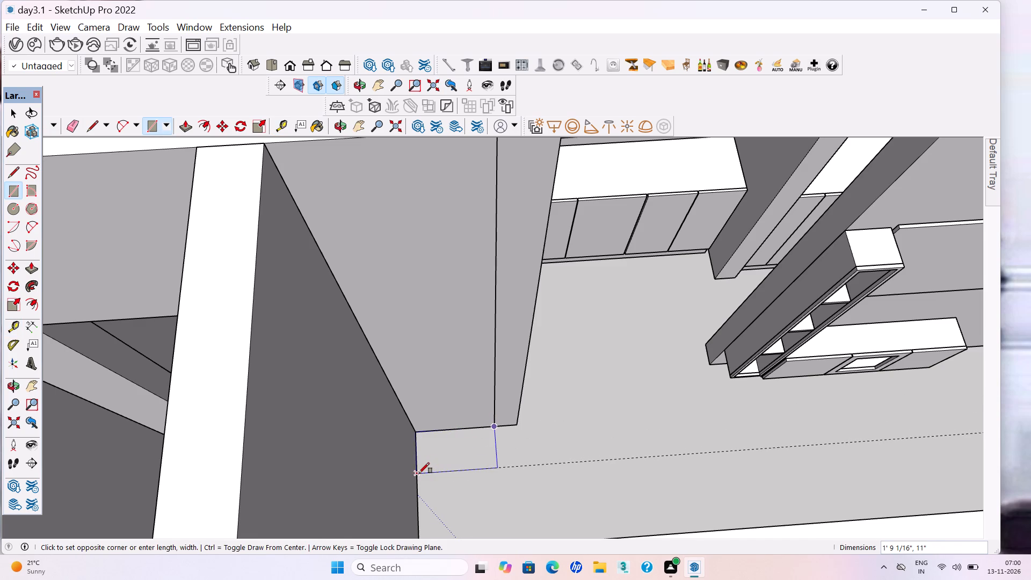
pyautogui.click(419, 473)
pyautogui.press('space')
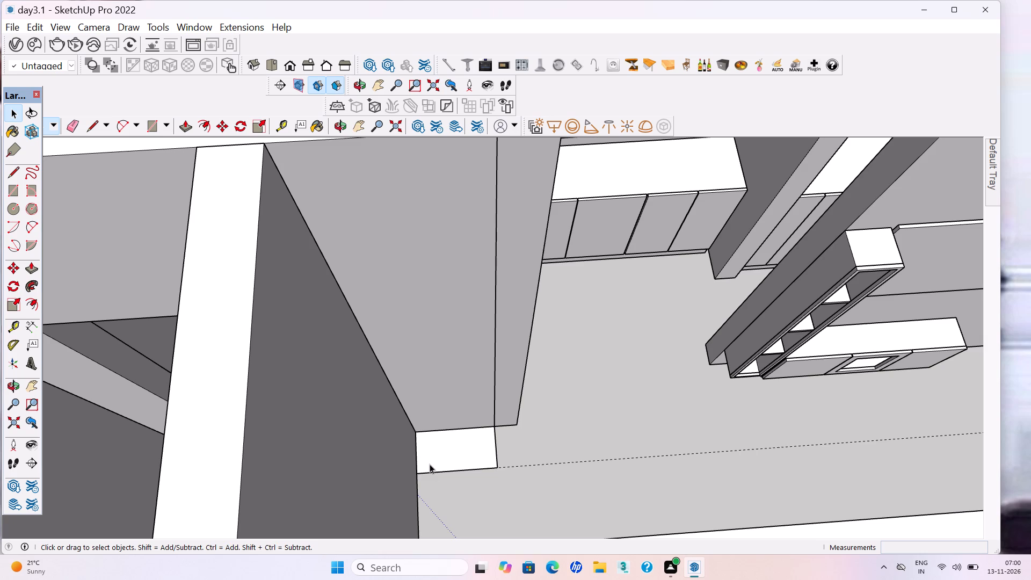
pyautogui.doubleClick(430, 464)
pyautogui.moveTo(430, 464); pyautogui.dragTo(425, 459, button='right')
pyautogui.click(464, 313)
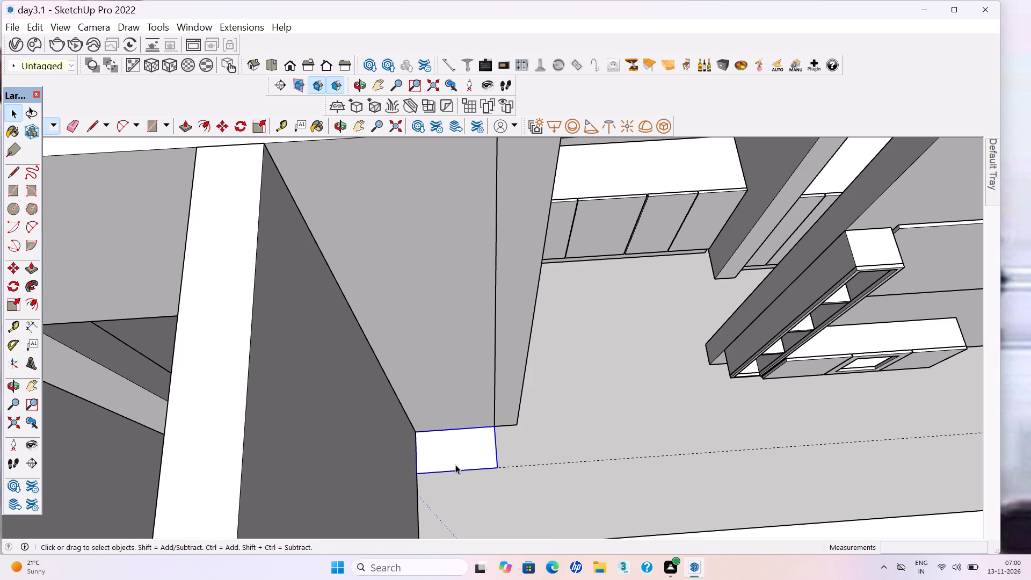
# Push/Pull the grouped rectangle up 3" as the cabinet base and save the model.
pyautogui.doubleClick(455, 465)
pyautogui.click(448, 462)
pyautogui.press('p')
pyautogui.press('Return')
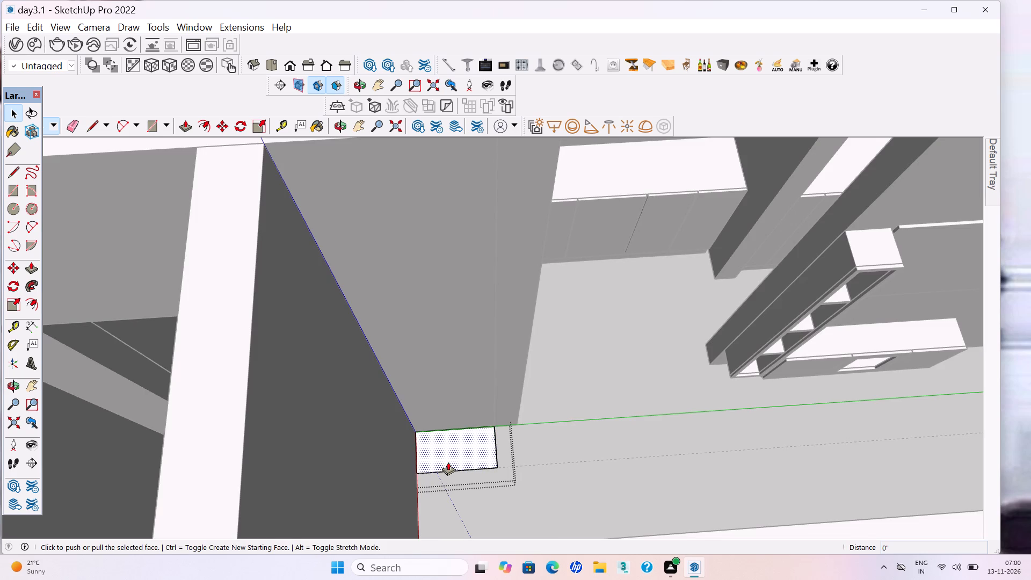
pyautogui.click(448, 462)
pyautogui.write('3"')
pyautogui.press('Return')
pyautogui.press('space')
pyautogui.click(551, 485)
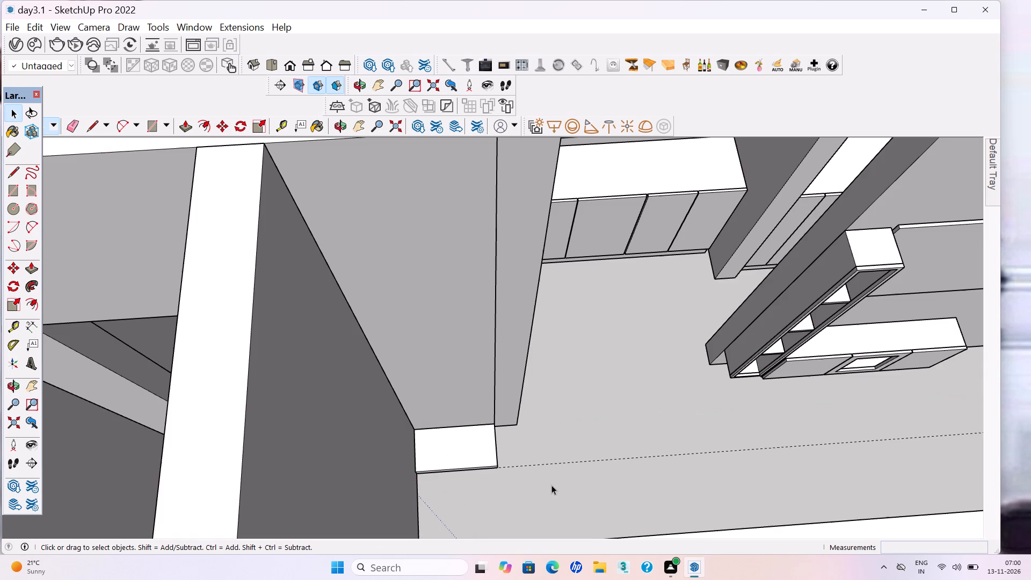
pyautogui.hotkey('ctrl', 's')
# Draw a 1' 9 1/16" by 11" rectangle over the top of the base and make it a separate group.
pyautogui.press('r')
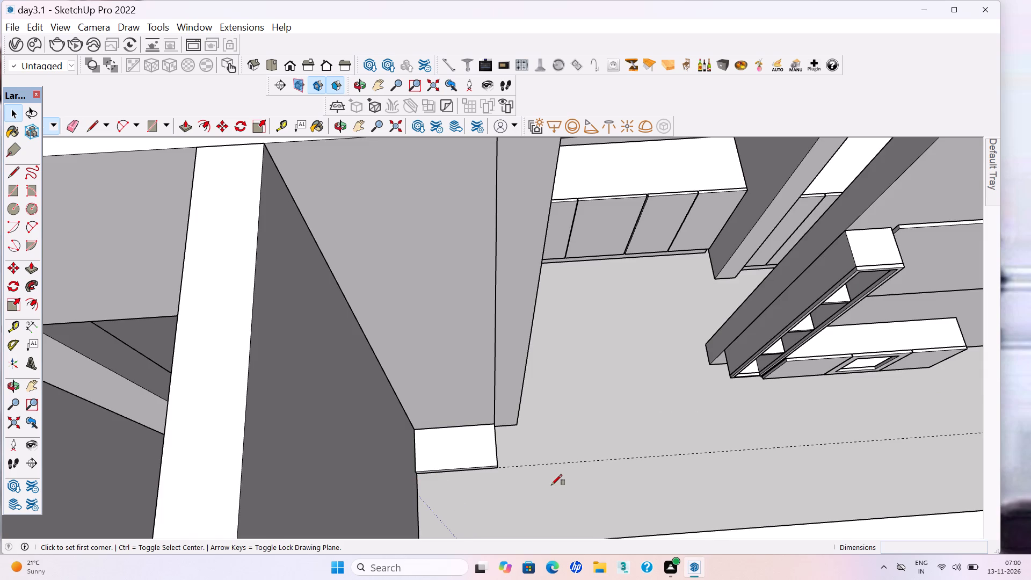
pyautogui.click(415, 431)
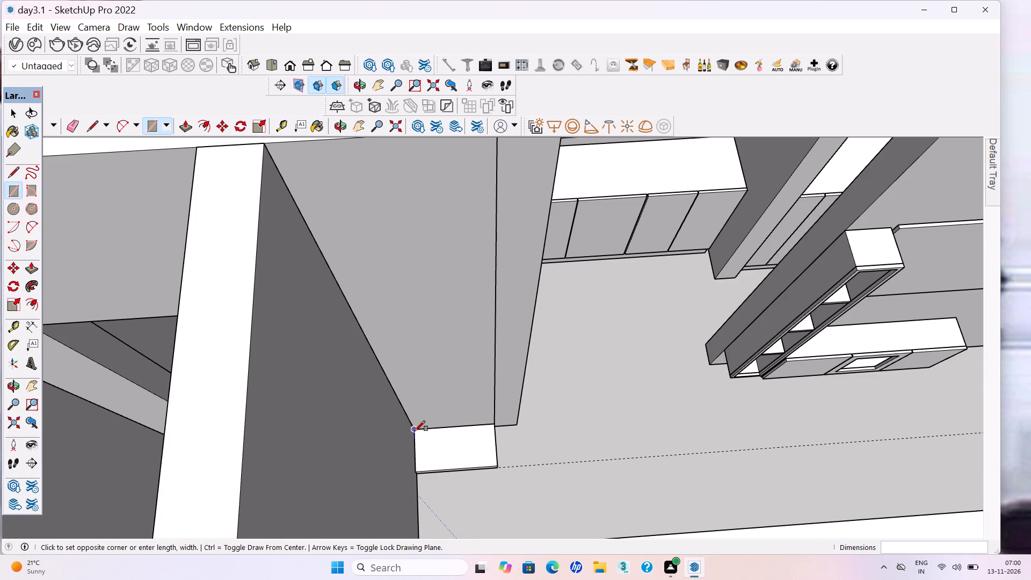
pyautogui.click(496, 466)
pyautogui.press('space')
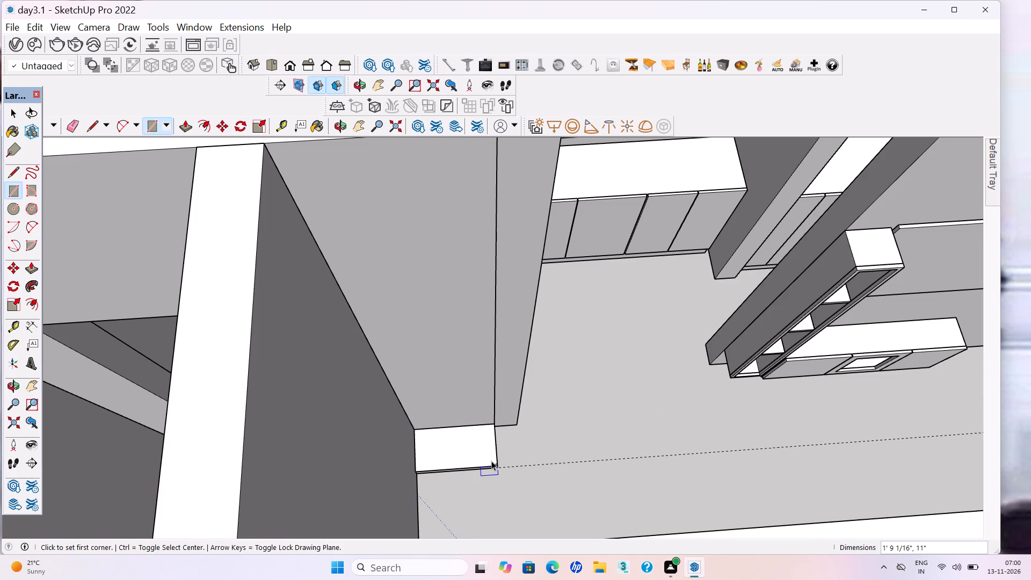
pyautogui.doubleClick(456, 451)
pyautogui.rightClick(456, 451)
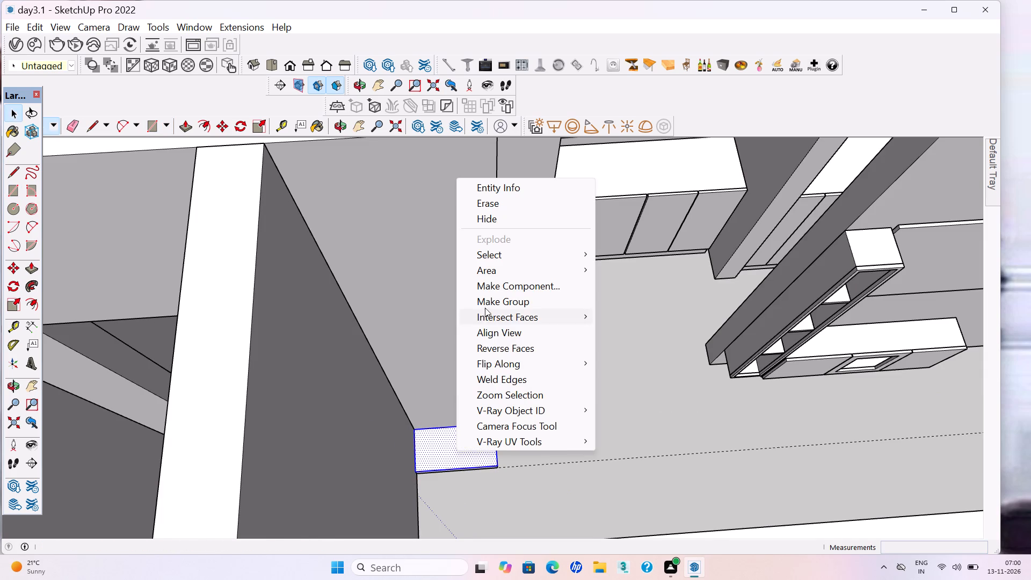
pyautogui.click(488, 303)
# Push/Pull the new rectangle up 3' 4 3/8" inside its group to form the cabinet body.
pyautogui.doubleClick(476, 458)
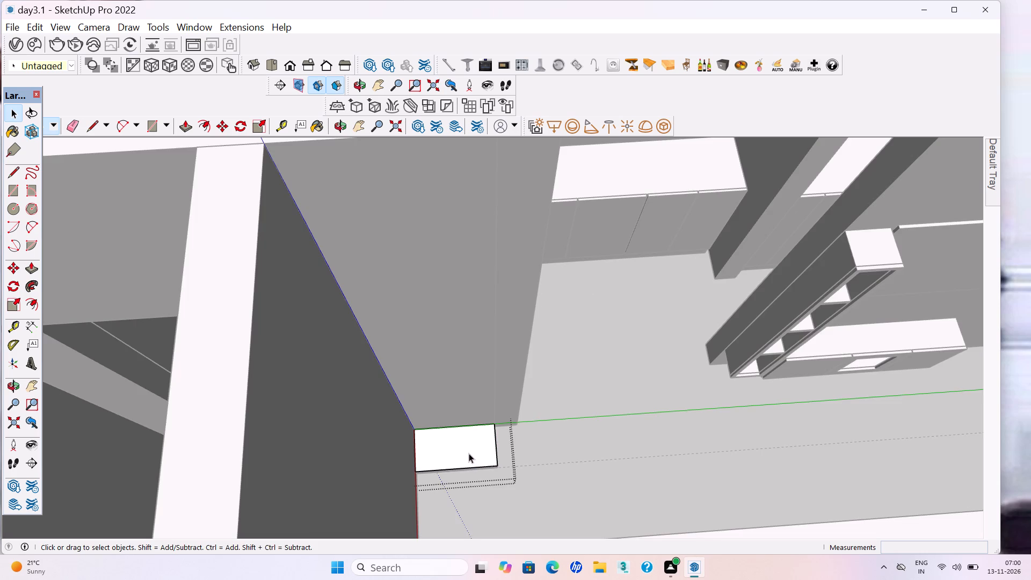
pyautogui.click(469, 453)
pyautogui.press('p')
pyautogui.press('Return')
pyautogui.click(469, 453)
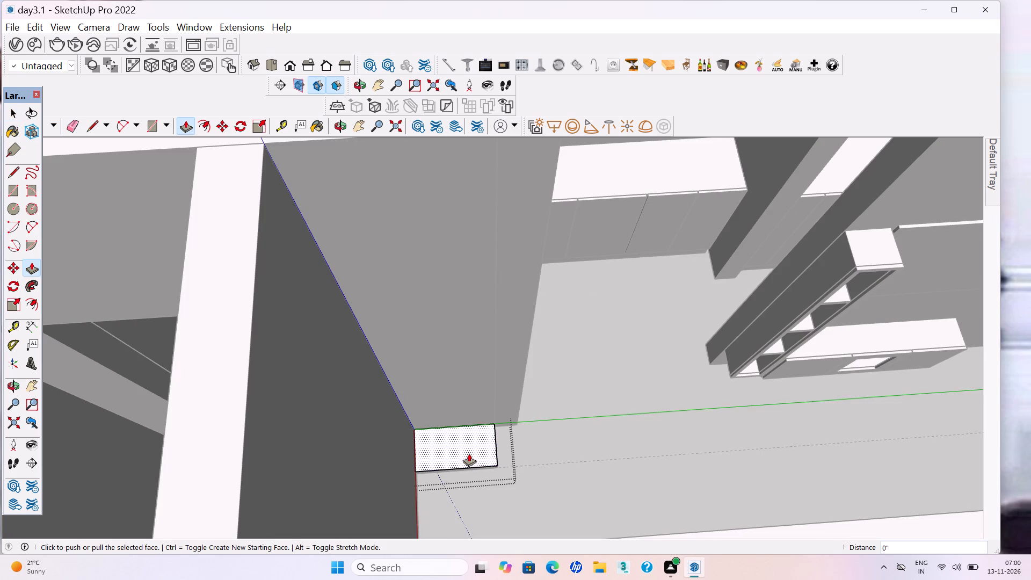
pyautogui.click(453, 418)
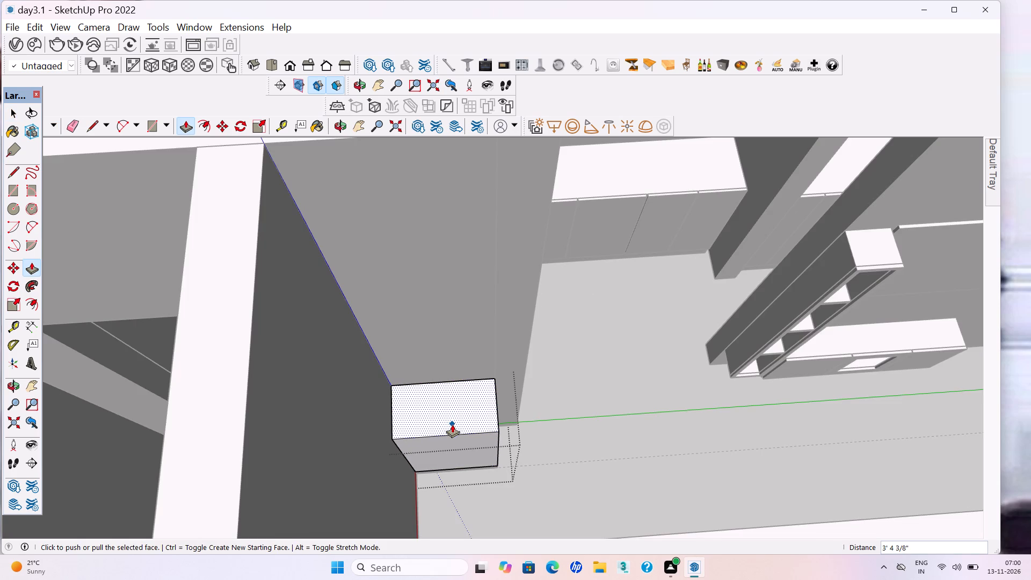
pyautogui.scroll(3, 449, 452)
pyautogui.press('space')
# Offset the outline of the cabinet body's front face inward by 18 mm.
pyautogui.scroll(4, 437, 467)
pyautogui.moveTo(437, 467); pyautogui.dragTo(438, 445, button='middle')
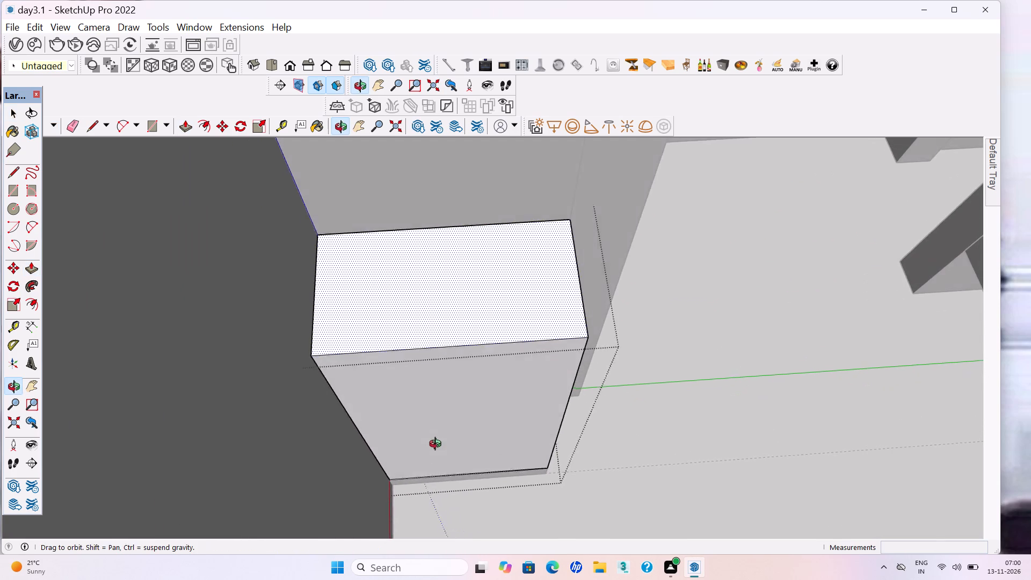
pyautogui.moveTo(438, 445); pyautogui.dragTo(436, 436, button='middle')
pyautogui.click(436, 434)
pyautogui.press('f')
pyautogui.click(433, 415)
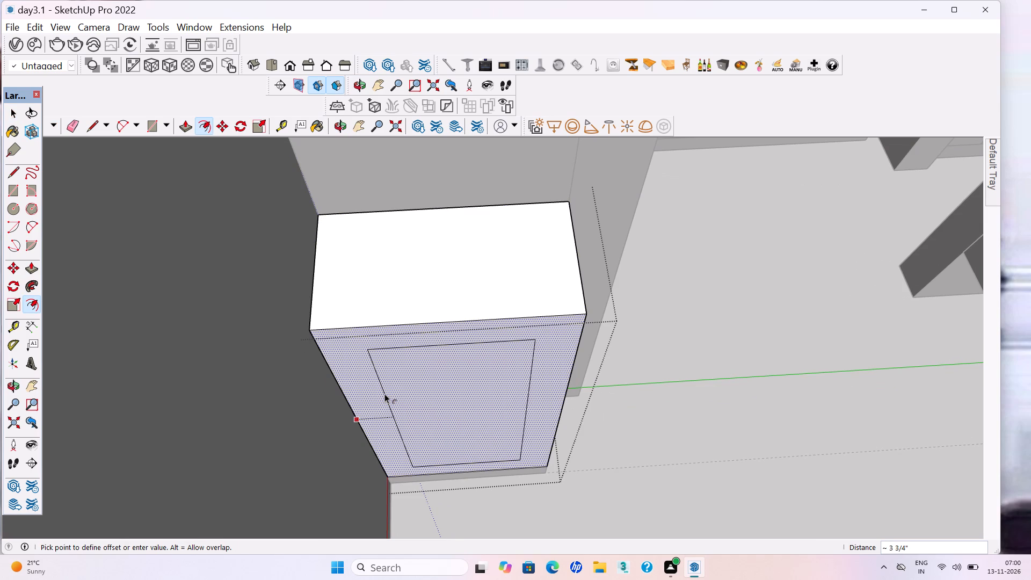
pyautogui.write('18mm')
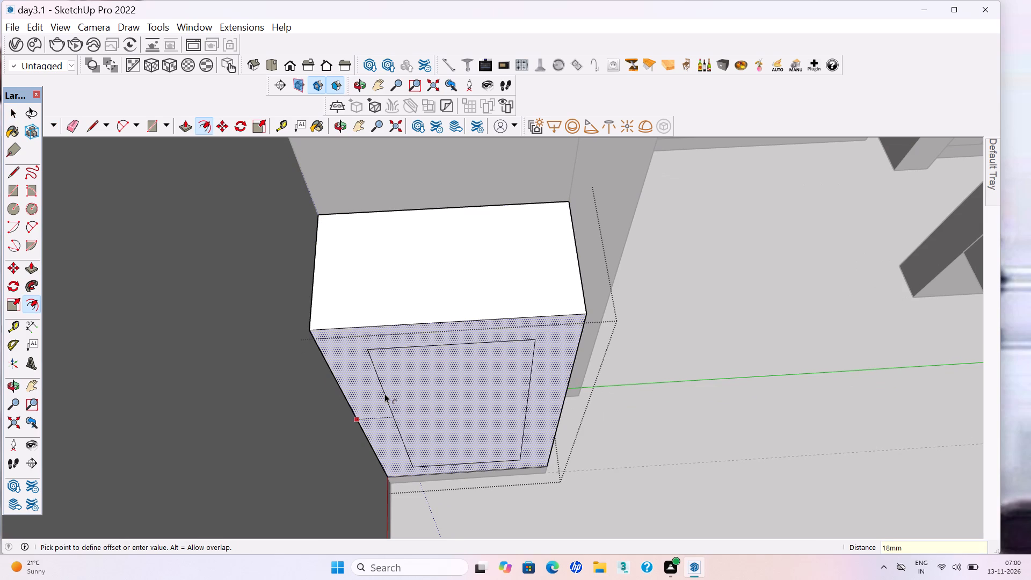
pyautogui.press('Return')
pyautogui.press('space')
# Push the inner front face back about 5 13/16" to hollow out the cabinet, and save the model.
pyautogui.click(408, 409)
pyautogui.press('p')
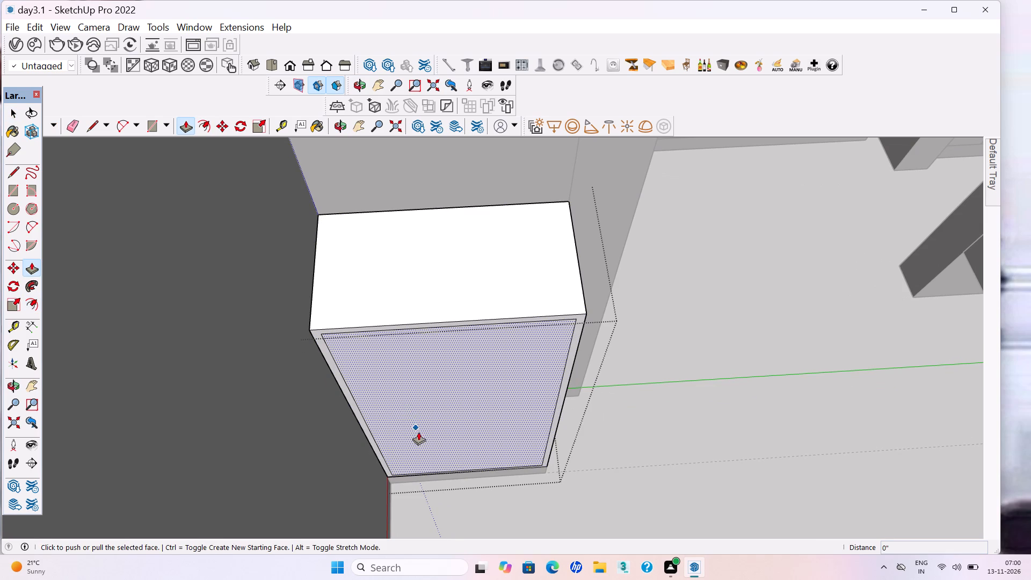
pyautogui.click(423, 447)
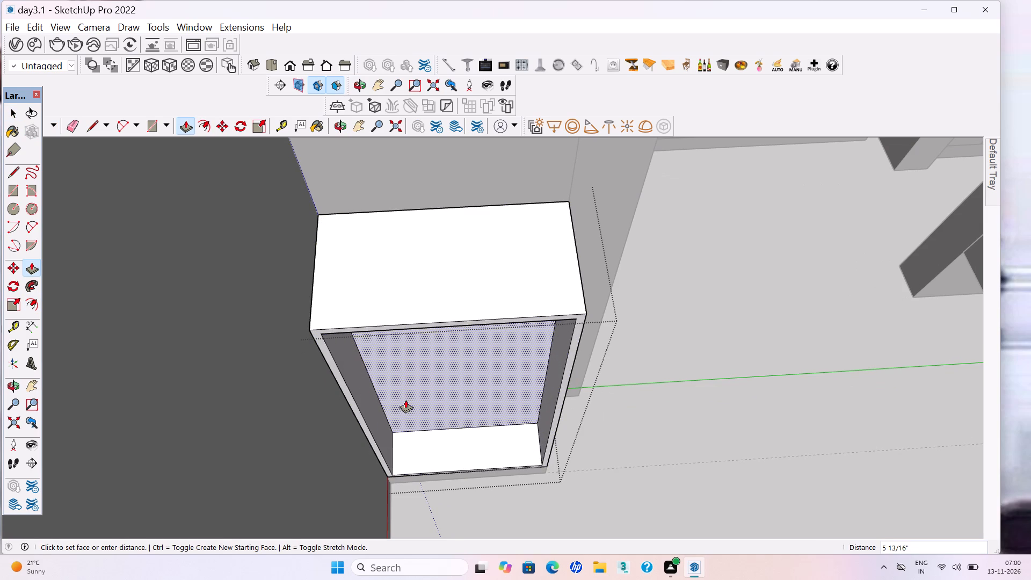
pyautogui.click(405, 400)
pyautogui.press('space')
pyautogui.click(460, 503)
pyautogui.hotkey('ctrl', 's')
pyautogui.hotkey('ctrl', 's')
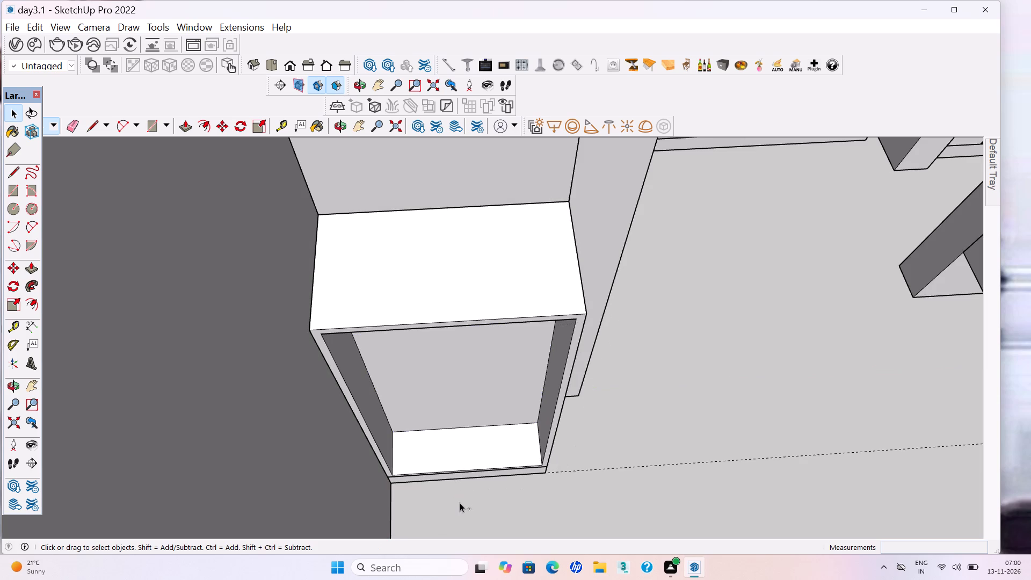
# Place a vertical guide through the middle of the cabinet front.
pyautogui.press('t')
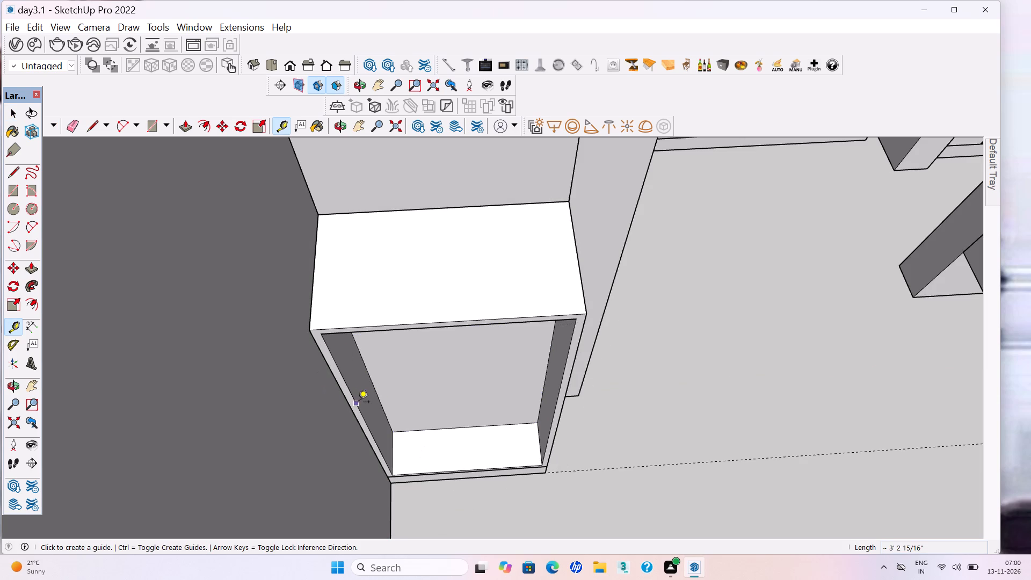
pyautogui.click(358, 403)
pyautogui.click(446, 322)
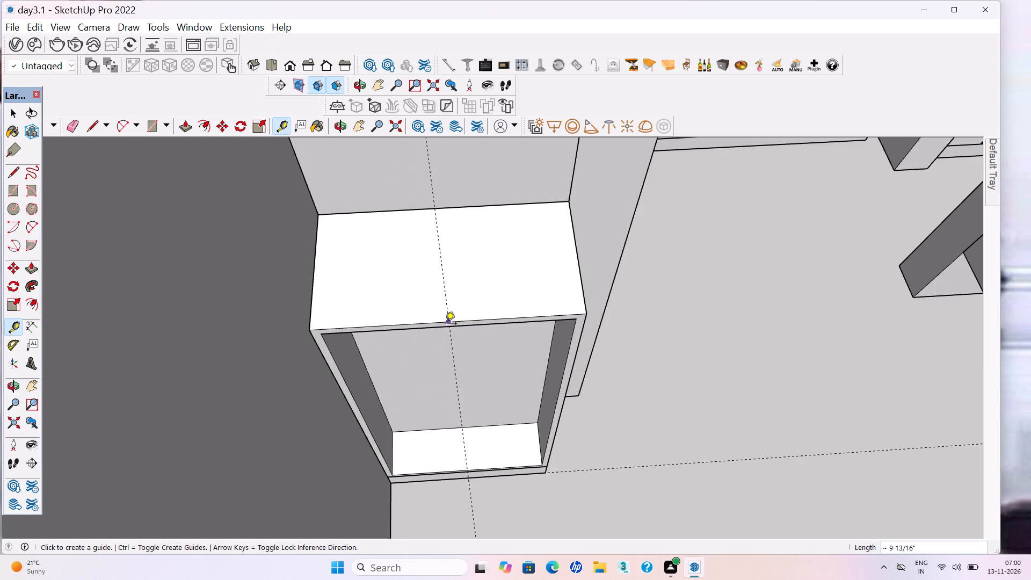
# Draw a door rectangle about 3' 3 11/16" by 10 9/16" from the cabinet's outer top corner to the centre guide and pull it out 18 mm.
pyautogui.press('r')
pyautogui.click(308, 331)
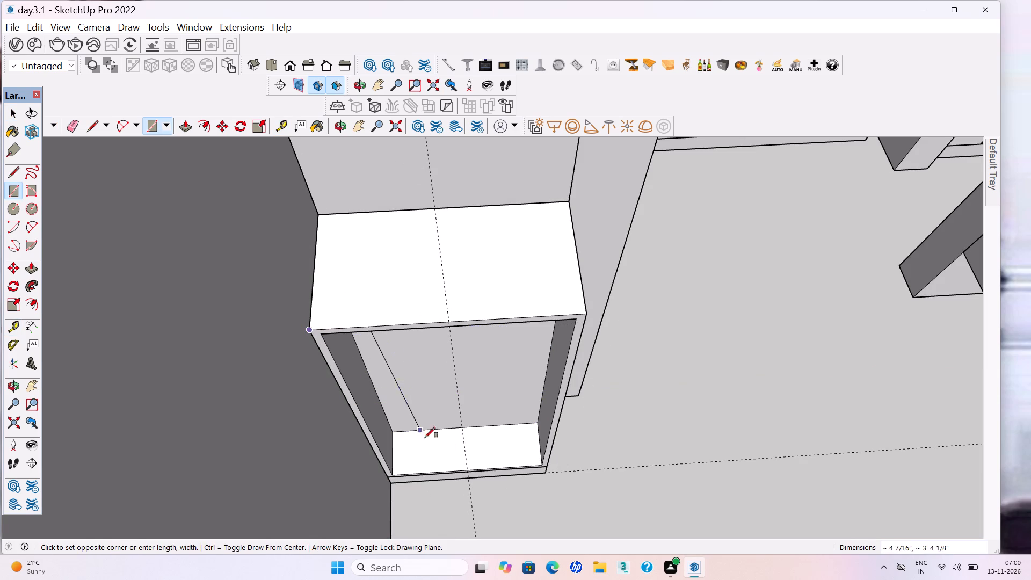
pyautogui.click(470, 472)
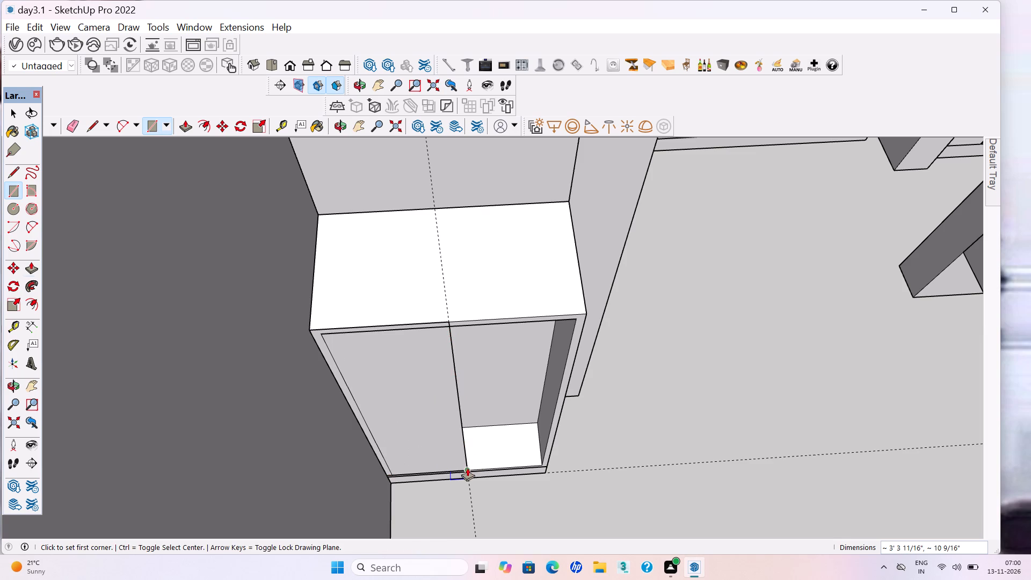
pyautogui.press('p')
pyautogui.click(400, 412)
pyautogui.write('18mm')
pyautogui.press('Return')
pyautogui.press('space')
# Group the whole first door panel and save the model.
pyautogui.doubleClick(399, 422)
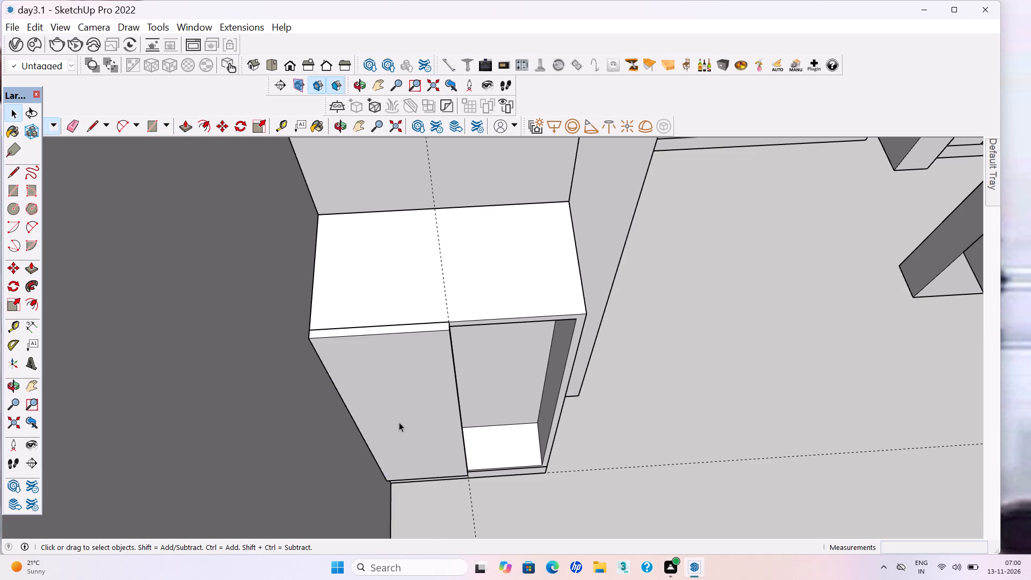
pyautogui.click(399, 422)
pyautogui.rightClick(399, 422)
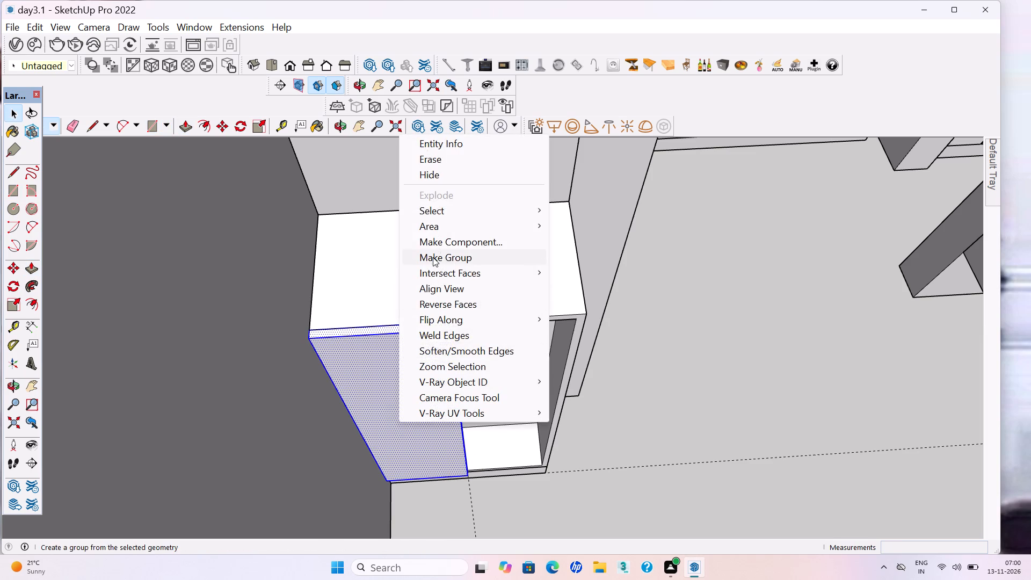
pyautogui.click(433, 257)
pyautogui.click(673, 373)
pyautogui.hotkey('ctrl', 's')
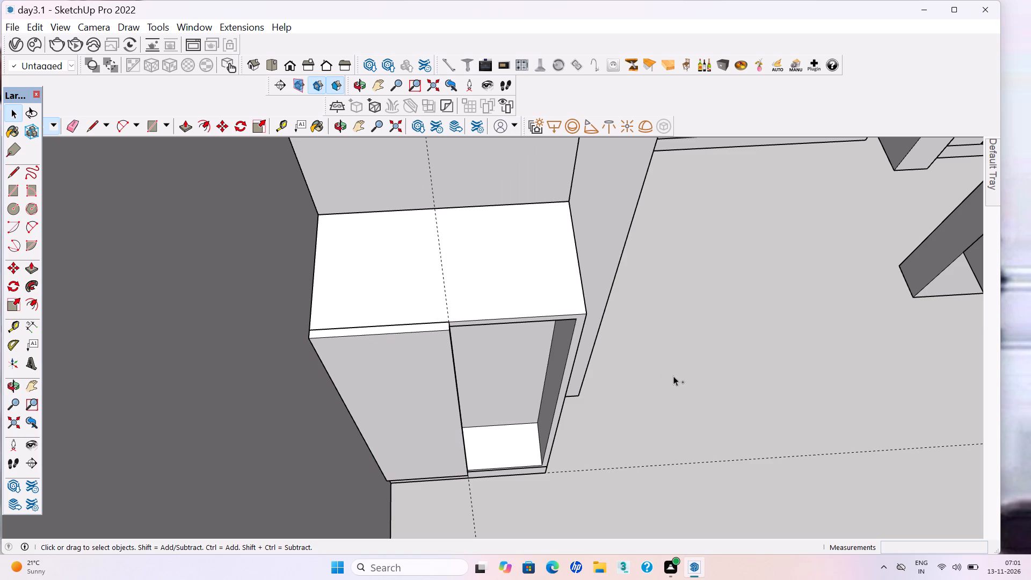
pyautogui.hotkey('ctrl', 's')
# Draw the second door rectangle about 3' 4 3/8" by 10 3/8" over the open half of the cabinet and pull it out flush with the first door.
pyautogui.press('r')
pyautogui.scroll(5, 435, 332)
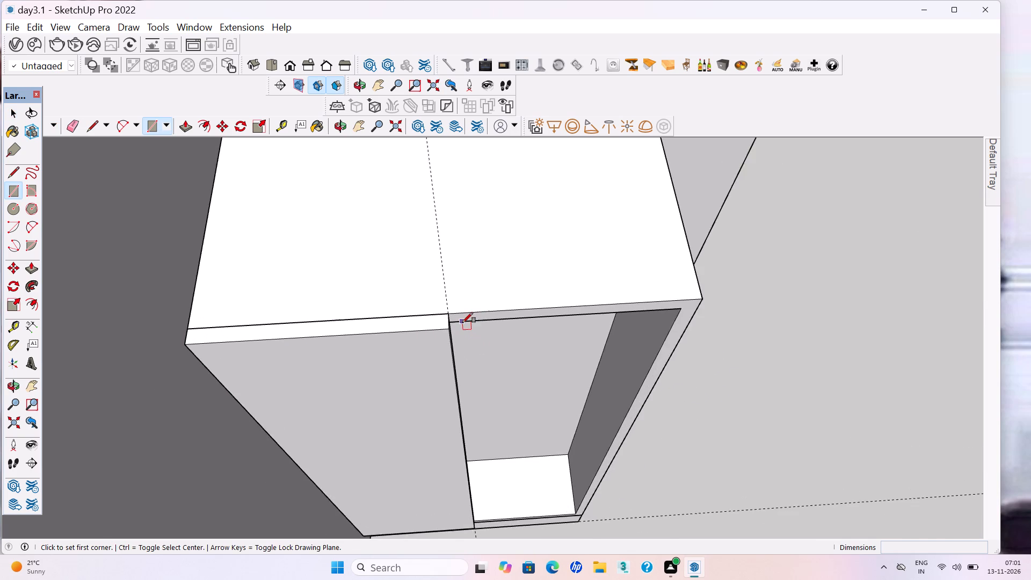
pyautogui.scroll(4, 462, 323)
pyautogui.click(446, 307)
pyautogui.scroll(-5, 446, 307)
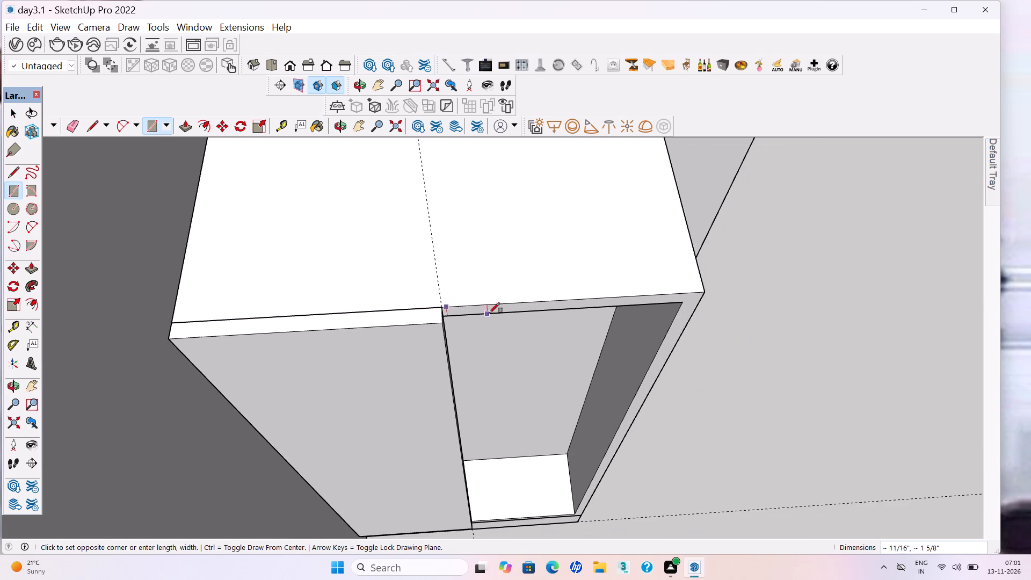
pyautogui.scroll(-1, 493, 316)
pyautogui.click(578, 500)
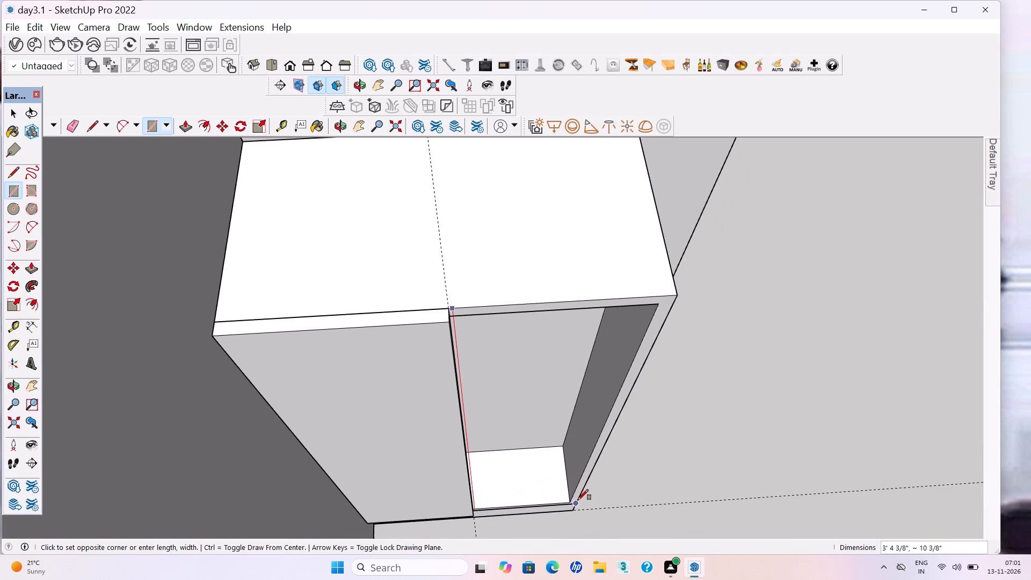
pyautogui.press('p')
pyautogui.click(466, 320)
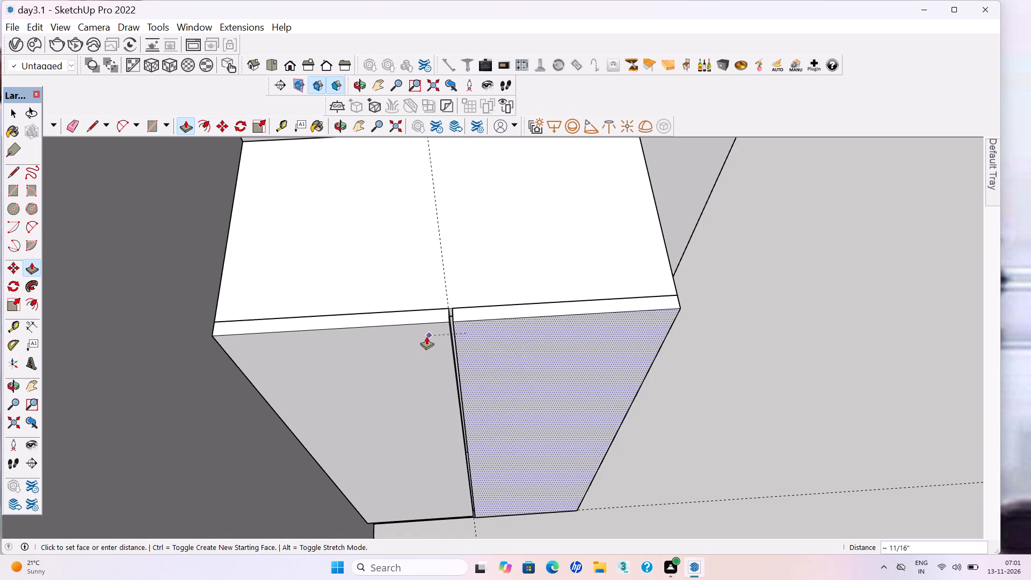
pyautogui.click(416, 339)
# Group the whole second door panel and save the model.
pyautogui.press('space')
pyautogui.tripleClick(489, 363)
pyautogui.rightClick(488, 361)
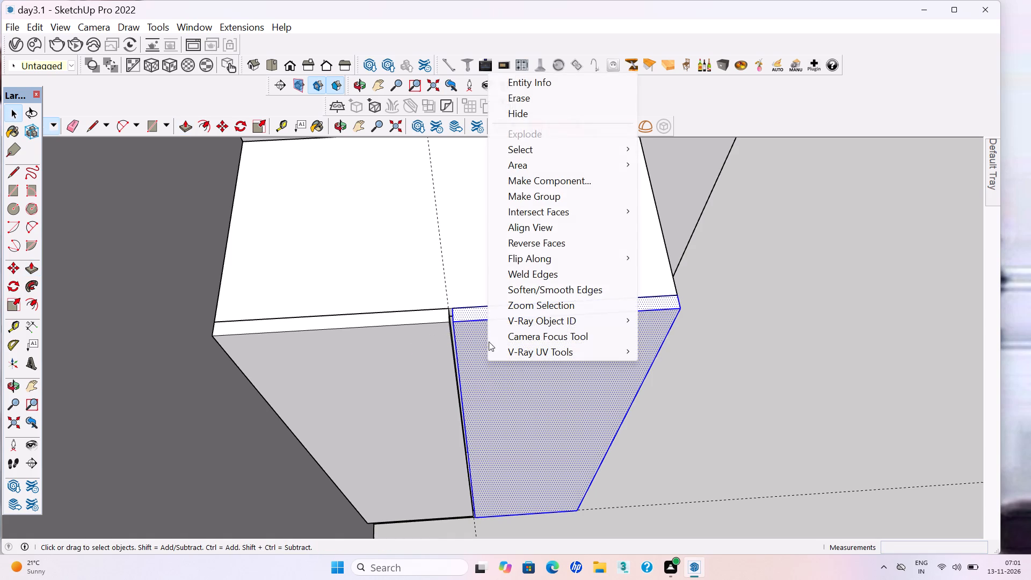
pyautogui.click(532, 198)
pyautogui.scroll(-8, 525, 321)
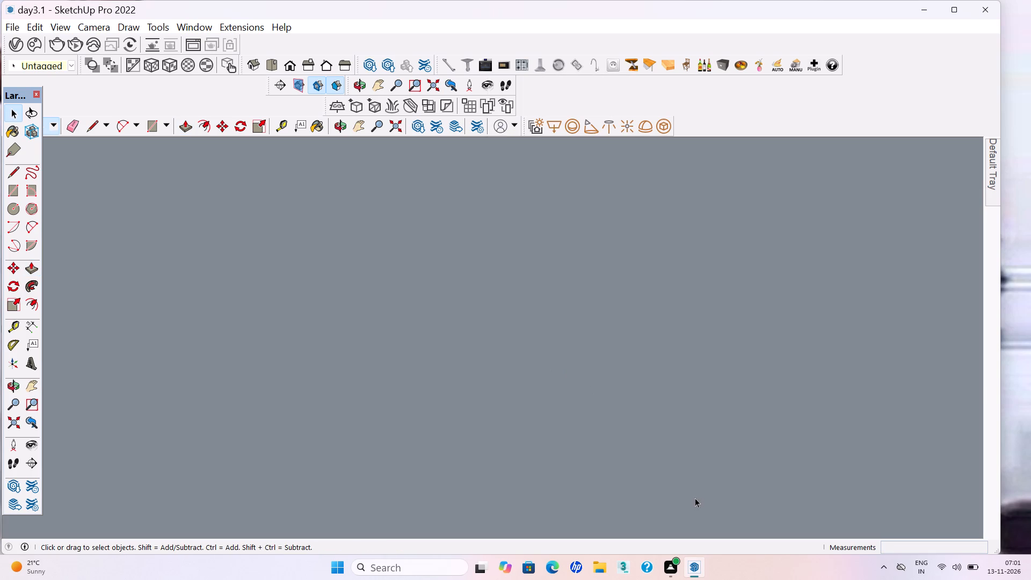
pyautogui.scroll(-8, 562, 353)
pyautogui.scroll(-6, 355, 358)
pyautogui.scroll(-11, 416, 379)
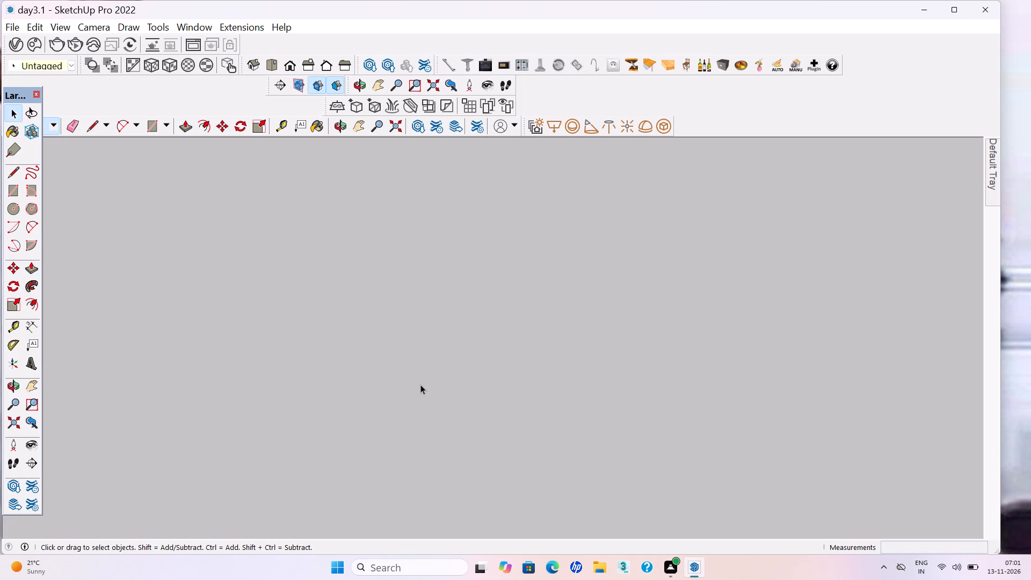
pyautogui.scroll(-17, 421, 394)
pyautogui.scroll(-16, 376, 404)
pyautogui.scroll(-12, 367, 442)
pyautogui.scroll(-12, 362, 446)
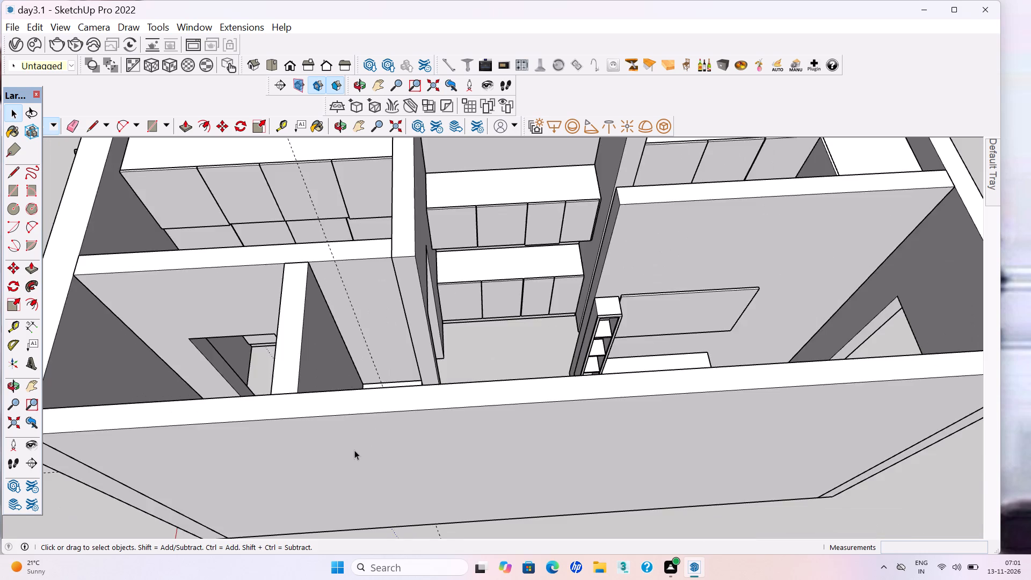
pyautogui.scroll(-6, 354, 450)
pyautogui.click(458, 394)
pyautogui.hotkey('ctrl', 's')
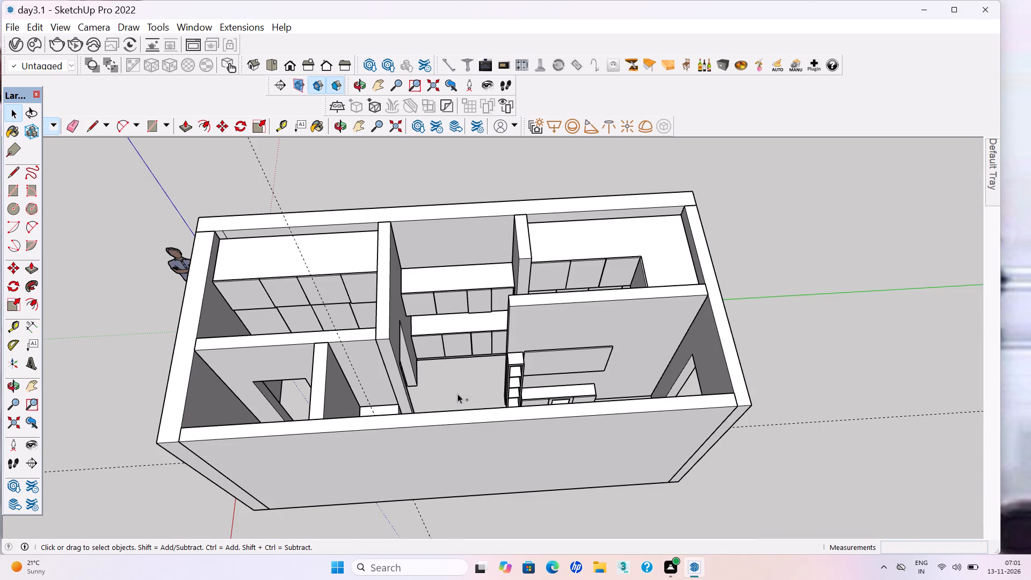
pyautogui.hotkey('ctrl', 's')
# Delete the guide running through the middle of the cabinet front and save the model.
pyautogui.moveTo(292, 187); pyautogui.dragTo(247, 164)
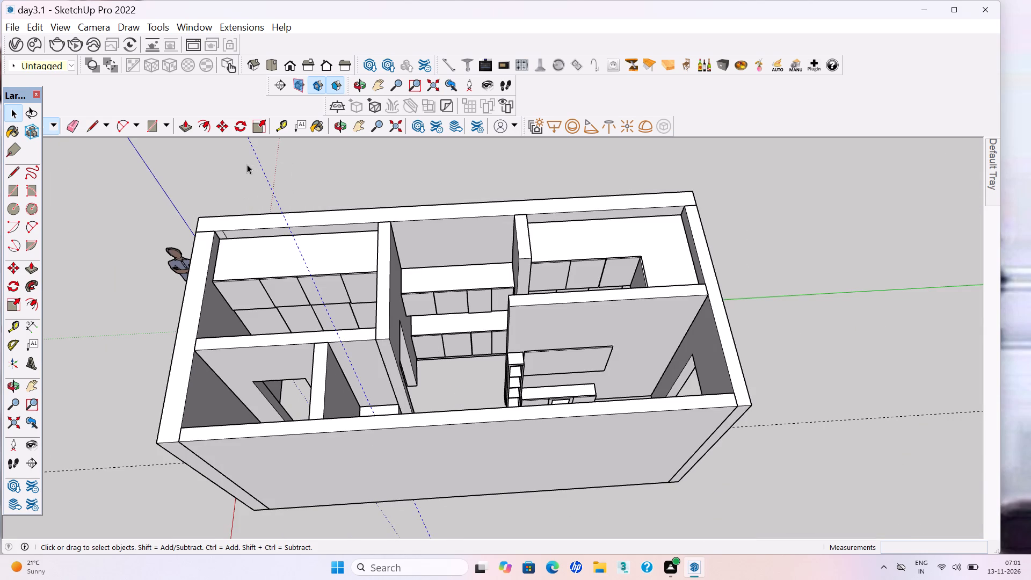
pyautogui.press('Delete')
pyautogui.hotkey('ctrl', 's')
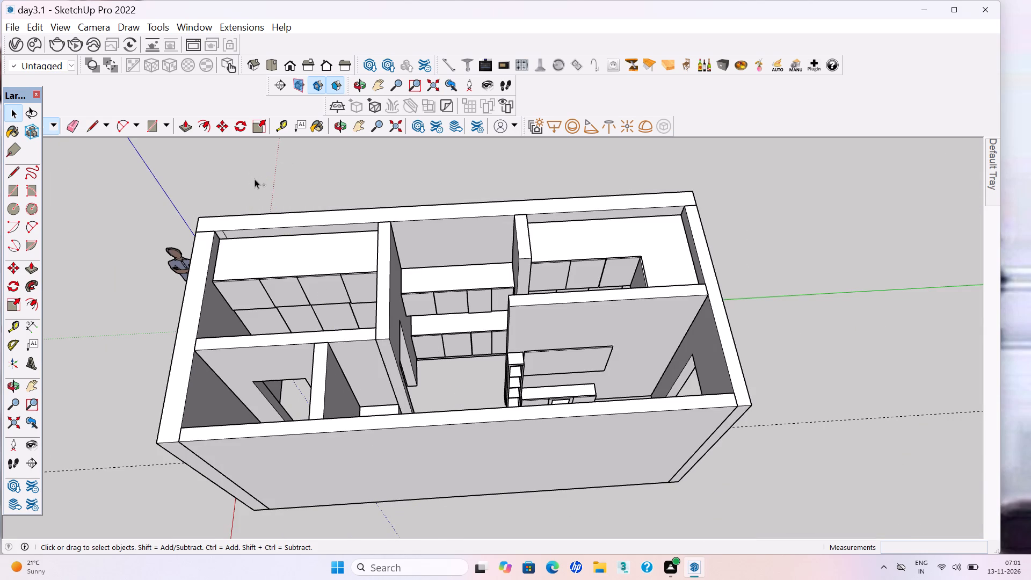
# Delete the remaining long horizontal guide that extends past both ends of the building and save the model.
pyautogui.scroll(5, 322, 368)
pyautogui.scroll(4, 375, 408)
pyautogui.moveTo(398, 423); pyautogui.dragTo(359, 422, button='middle')
pyautogui.scroll(4, 360, 421)
pyautogui.scroll(-5, 452, 407)
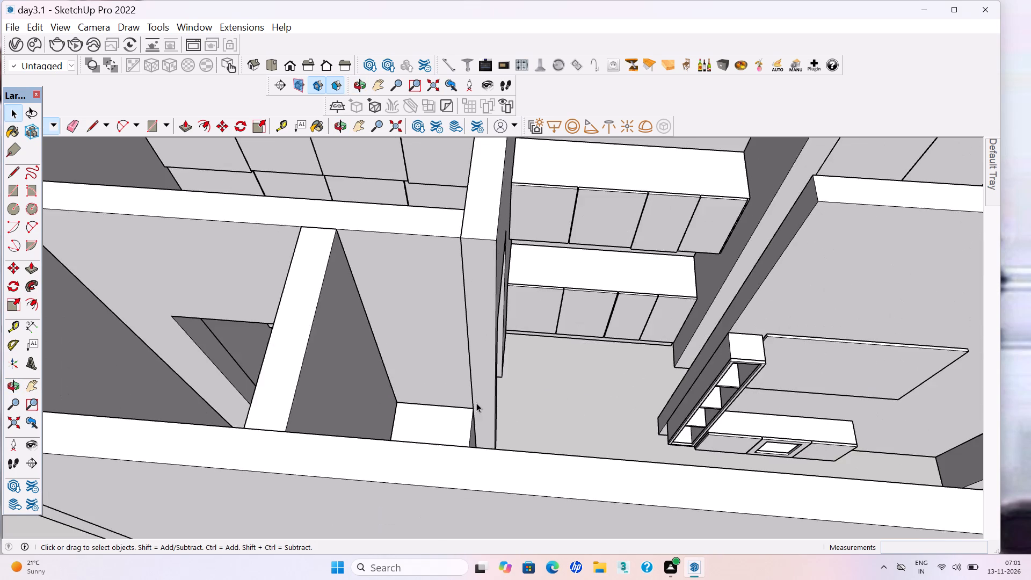
pyautogui.scroll(-11, 554, 424)
pyautogui.moveTo(301, 485); pyautogui.dragTo(249, 401)
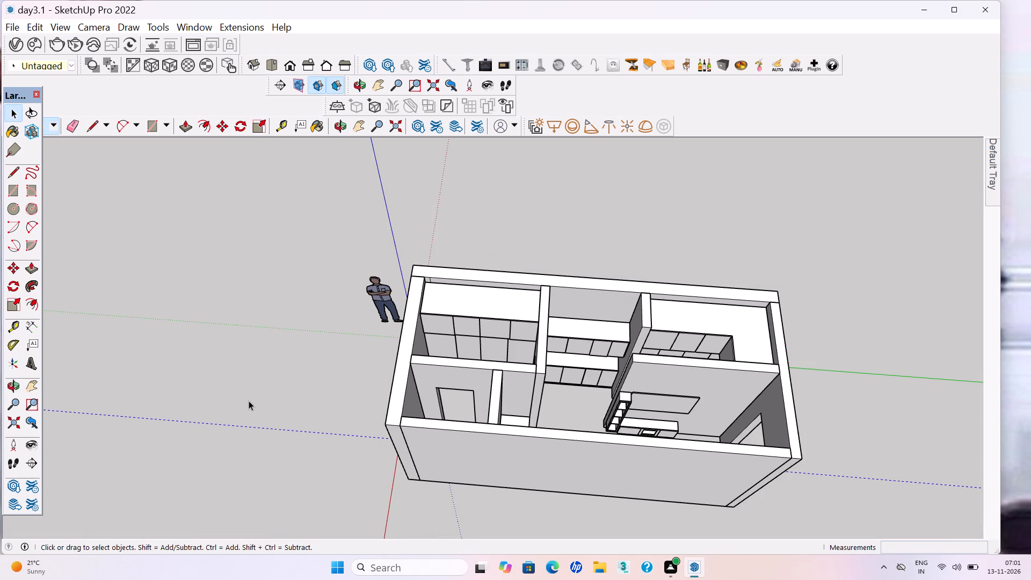
pyautogui.press('Delete')
pyautogui.hotkey('ctrl', 's')
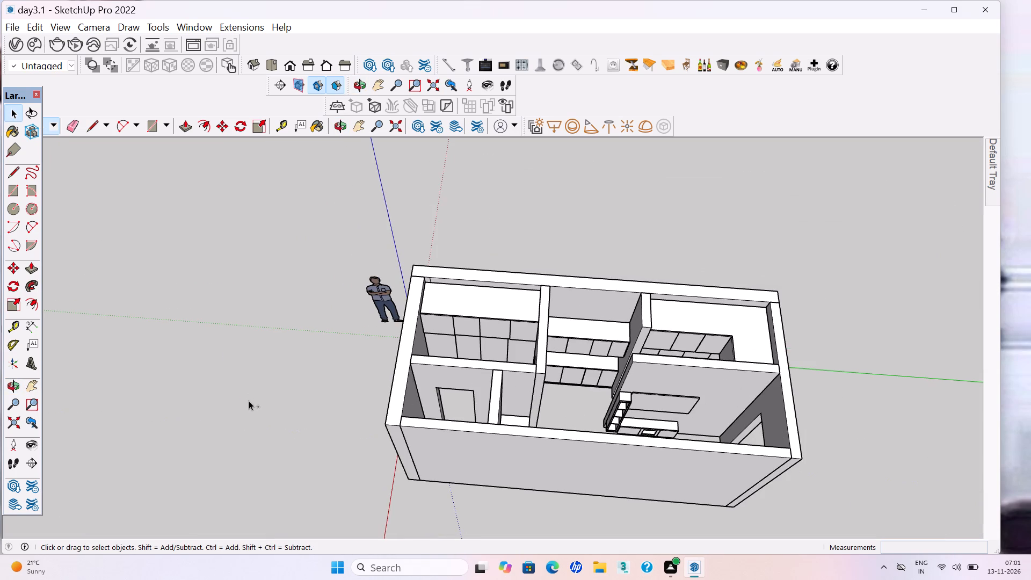